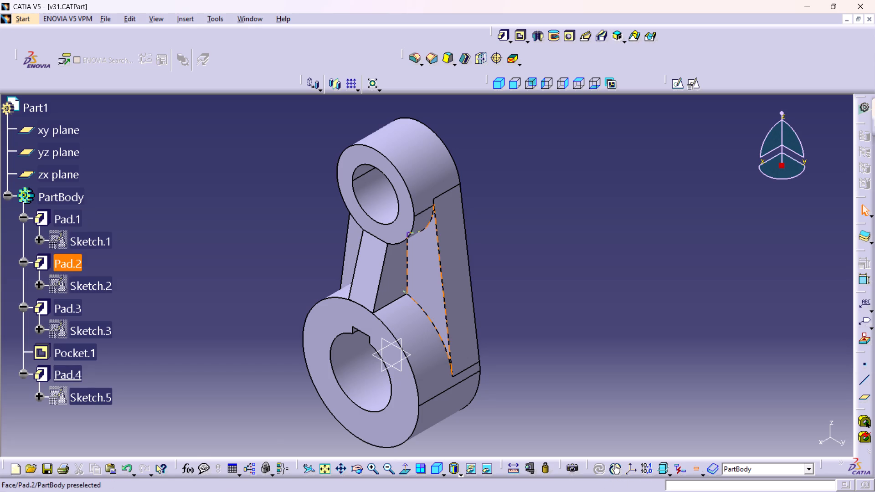
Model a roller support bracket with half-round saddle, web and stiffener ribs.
Create a new part in the Part Design workbench, accepting the new part settings.
{"action": "left_click", "coordinate": [21, 20]}
{"action": "left_click", "coordinate": [45, 50]}
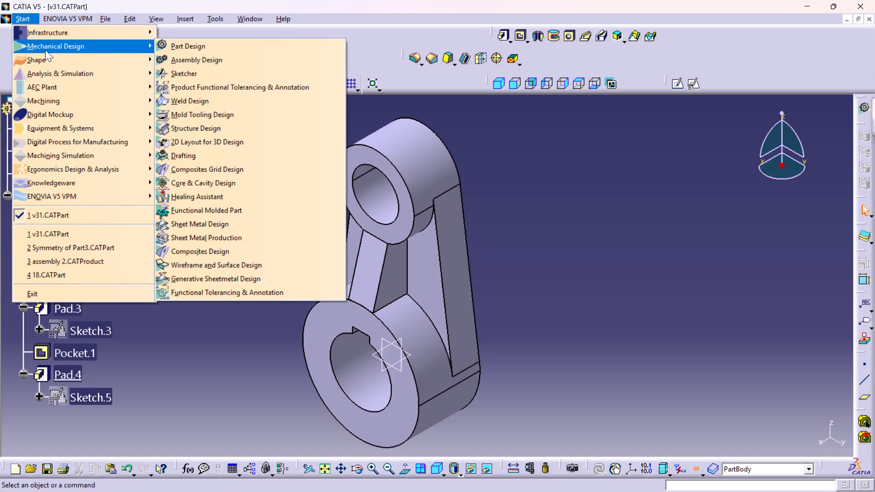
{"action": "left_click", "coordinate": [188, 47]}
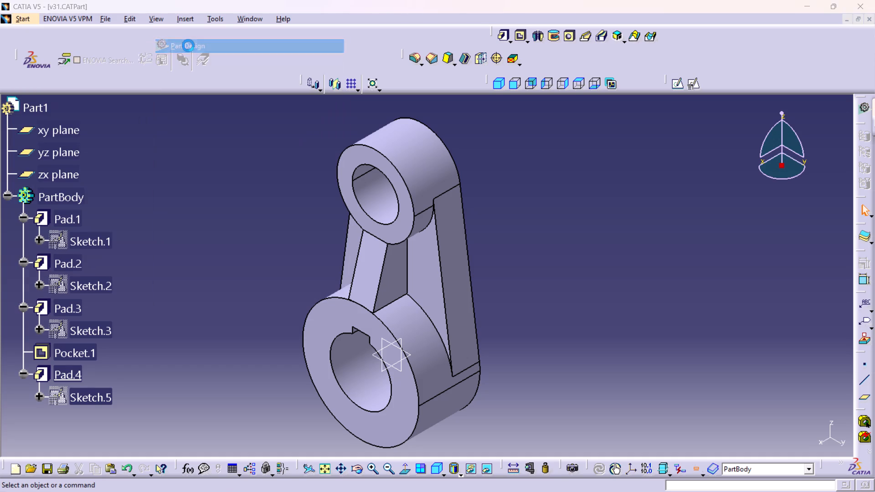
{"action": "left_click", "coordinate": [770, 437]}
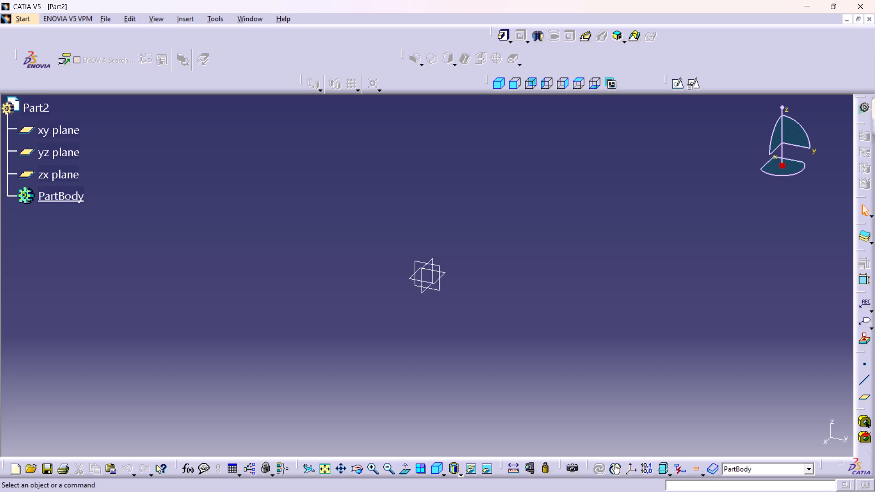
Create a positioned sketch on the yz plane with implicit origin and orientation.
{"action": "left_click", "coordinate": [440, 287]}
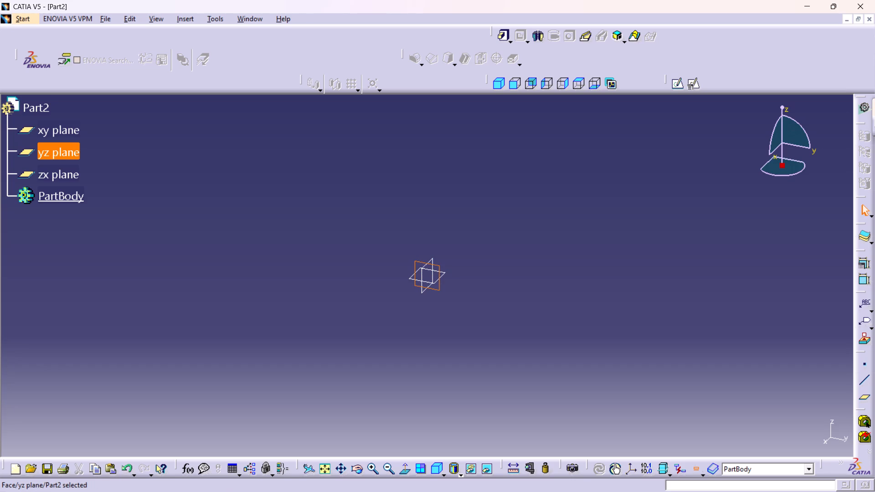
{"action": "left_click", "coordinate": [694, 85]}
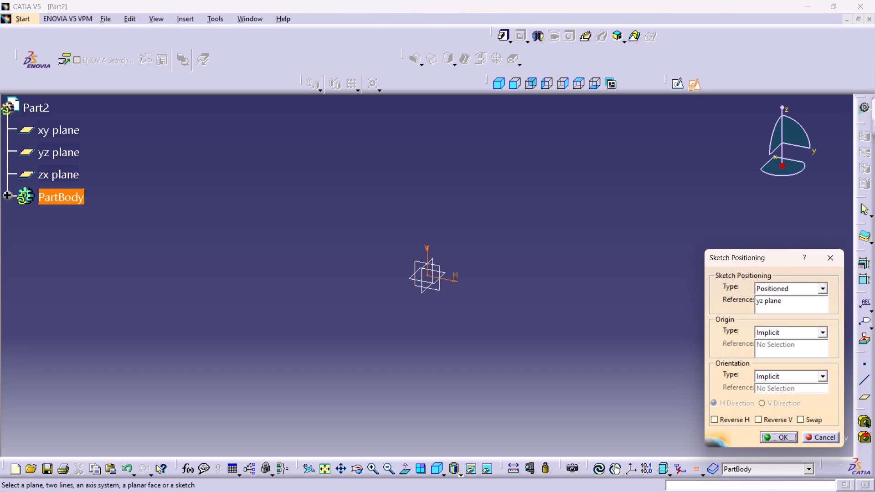
{"action": "left_click", "coordinate": [770, 435]}
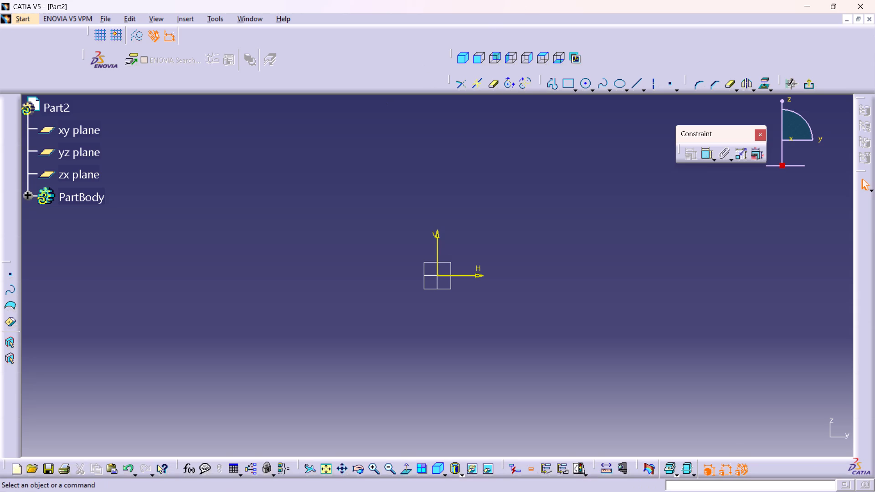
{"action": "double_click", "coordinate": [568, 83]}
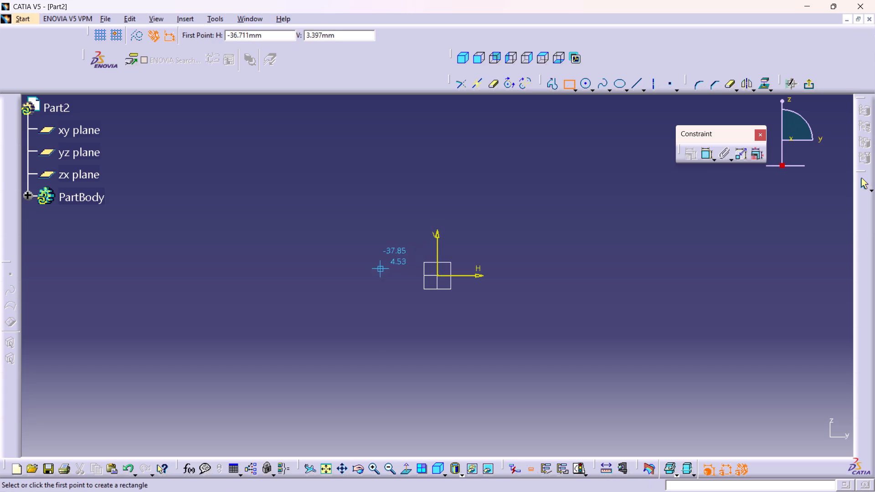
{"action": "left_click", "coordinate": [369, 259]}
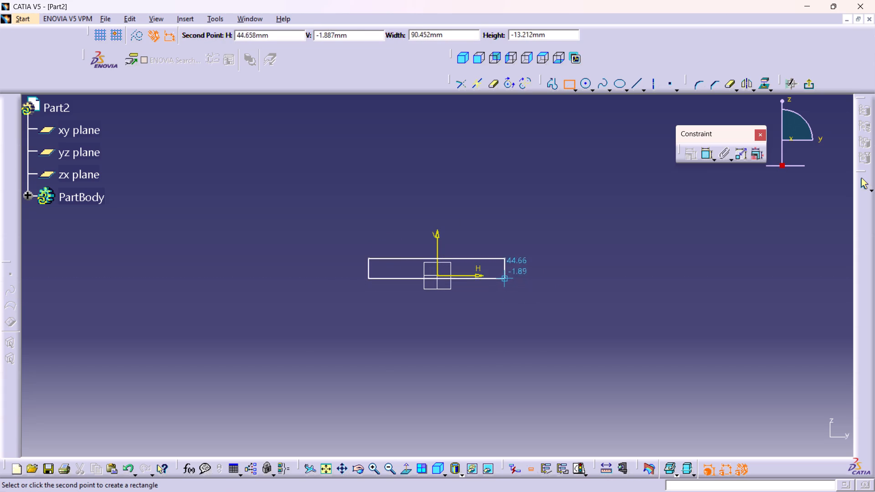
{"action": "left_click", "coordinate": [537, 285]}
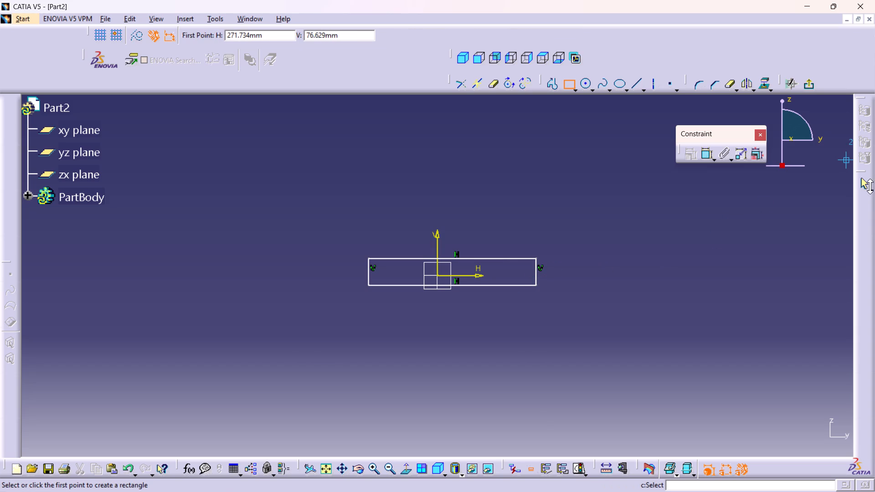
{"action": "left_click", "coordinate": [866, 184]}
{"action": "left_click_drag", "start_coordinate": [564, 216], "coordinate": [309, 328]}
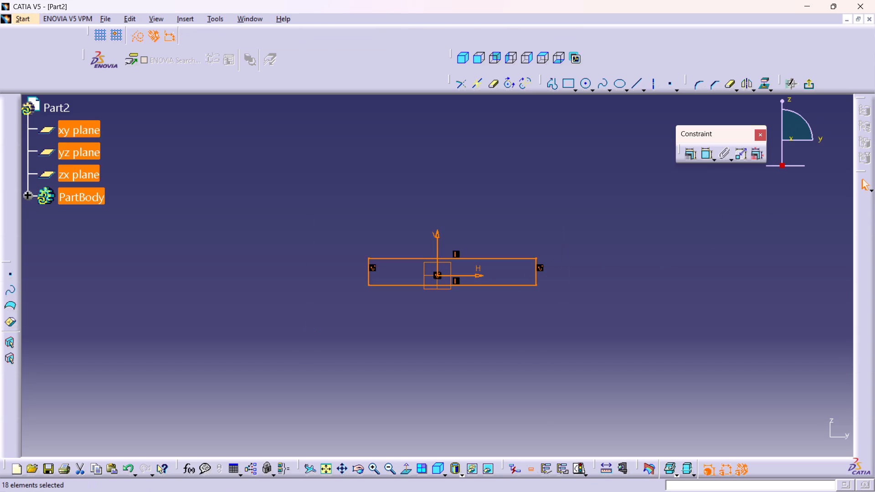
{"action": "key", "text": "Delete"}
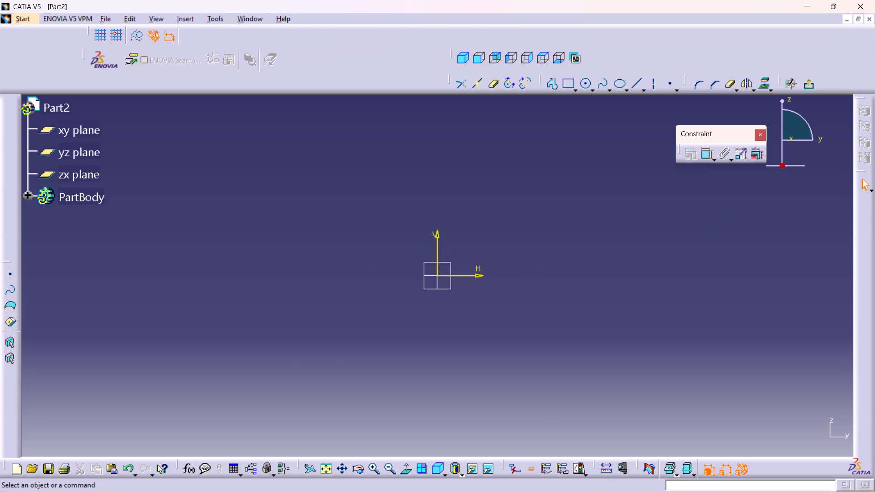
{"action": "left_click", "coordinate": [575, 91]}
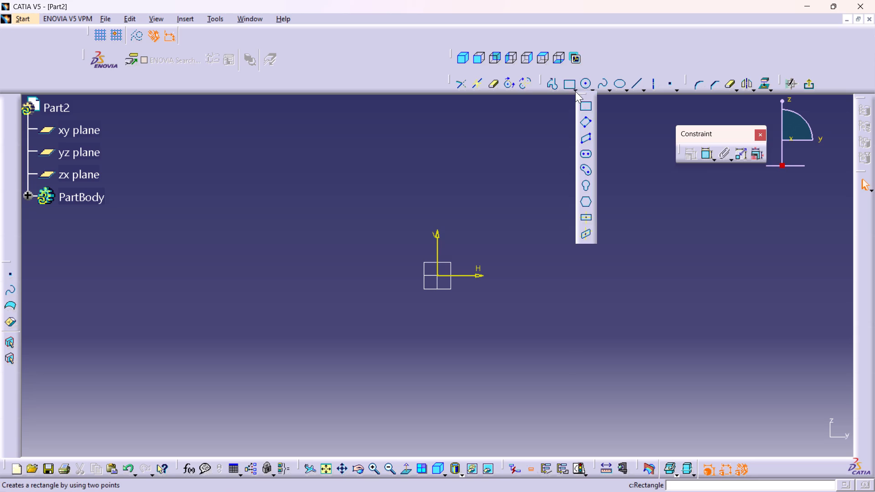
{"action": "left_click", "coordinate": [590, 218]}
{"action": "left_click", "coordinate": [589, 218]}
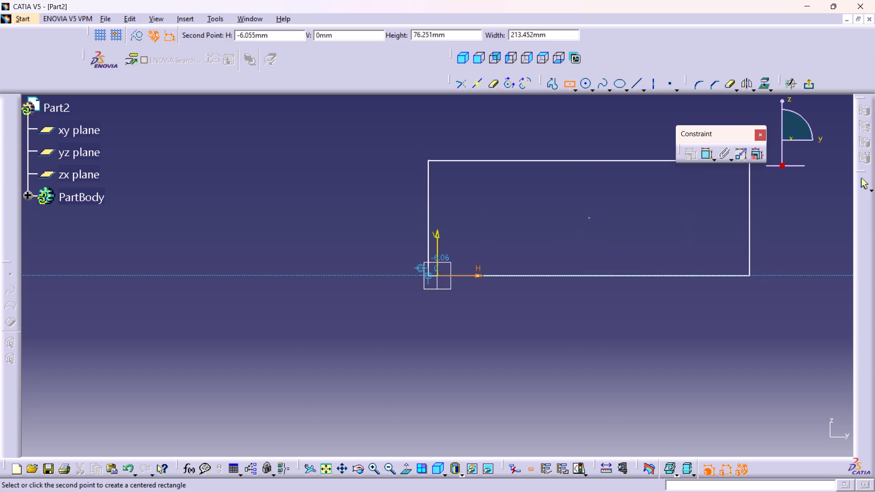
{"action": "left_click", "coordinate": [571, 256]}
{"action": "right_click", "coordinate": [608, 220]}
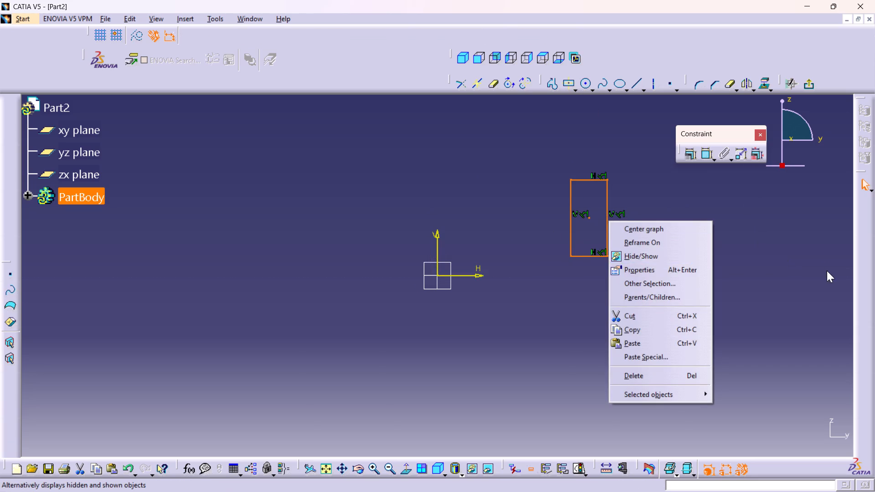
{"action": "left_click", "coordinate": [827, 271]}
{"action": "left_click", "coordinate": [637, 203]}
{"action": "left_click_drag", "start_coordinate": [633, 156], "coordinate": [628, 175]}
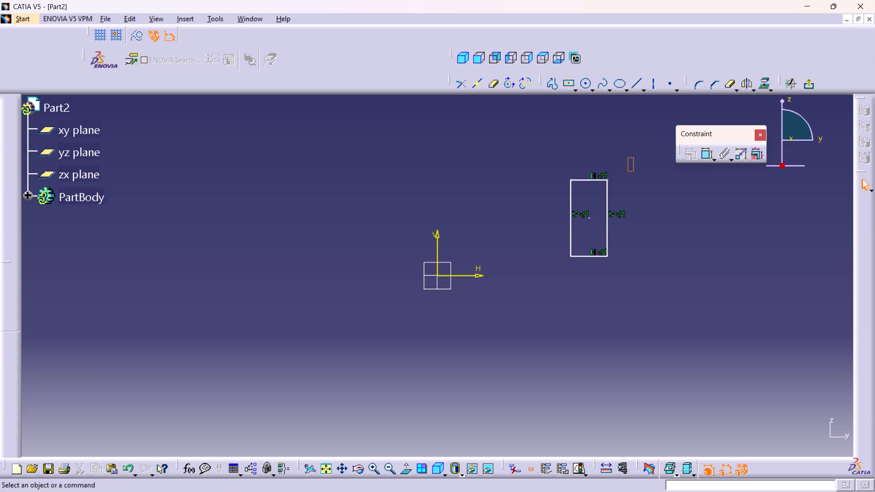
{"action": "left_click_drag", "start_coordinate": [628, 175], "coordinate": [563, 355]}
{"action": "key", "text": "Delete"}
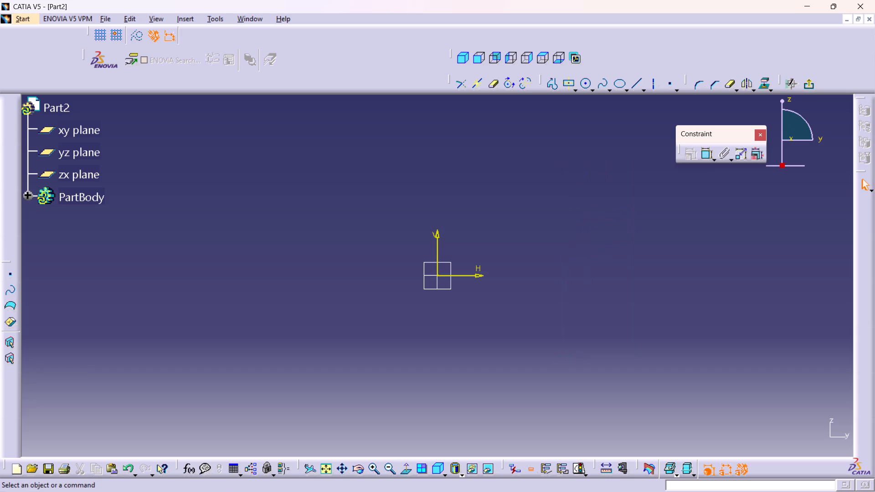
Sketch a centered rectangle about 160 mm wide and 59 mm high with its center at the sketch origin.
{"action": "double_click", "coordinate": [567, 79]}
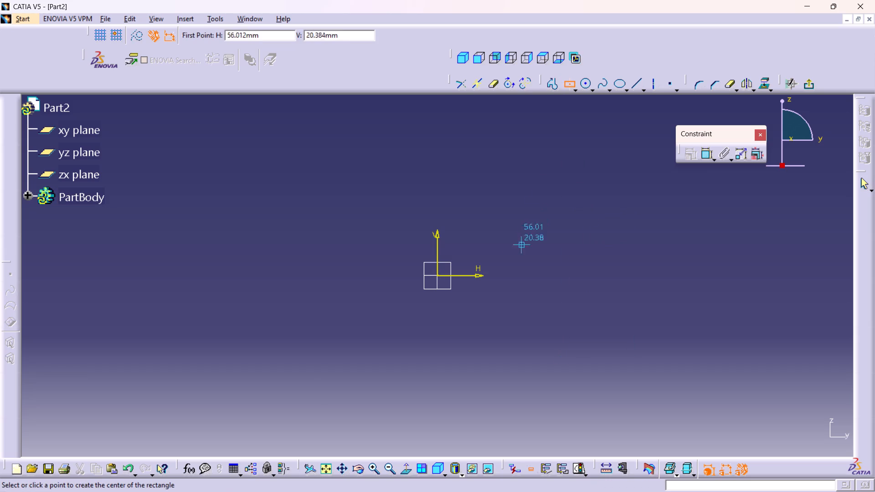
{"action": "left_click", "coordinate": [440, 278]}
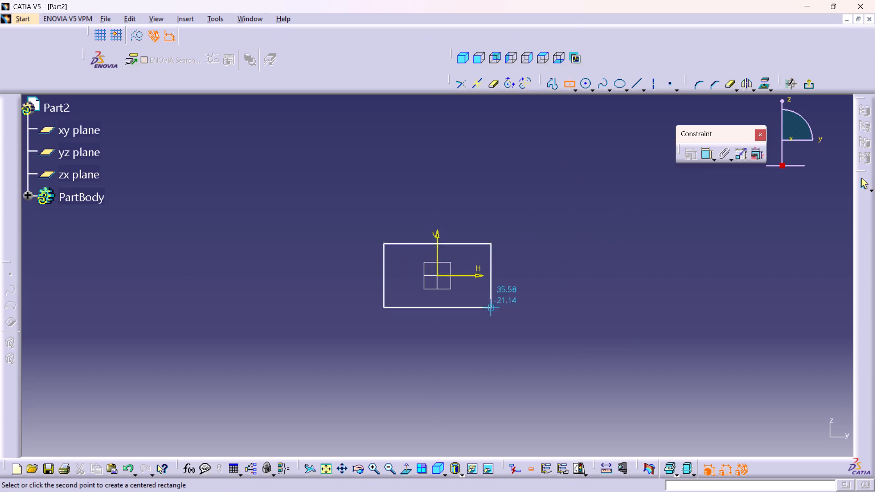
{"action": "left_click", "coordinate": [560, 319]}
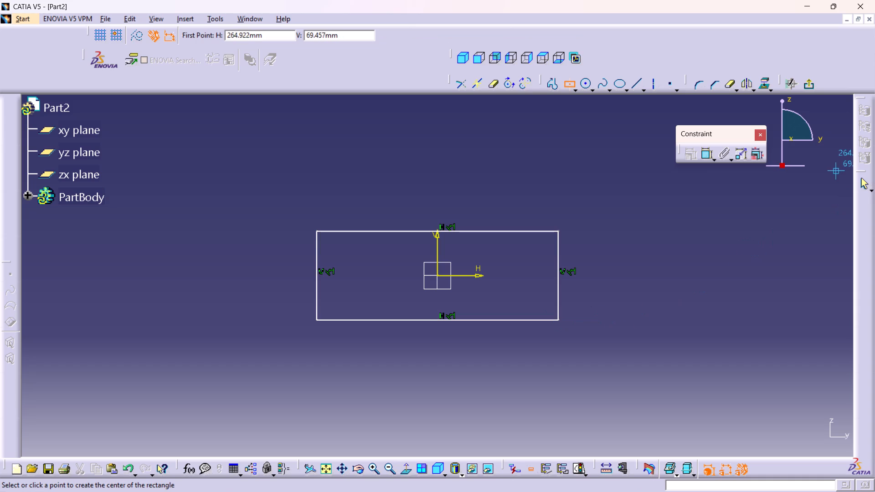
{"action": "left_click", "coordinate": [864, 182]}
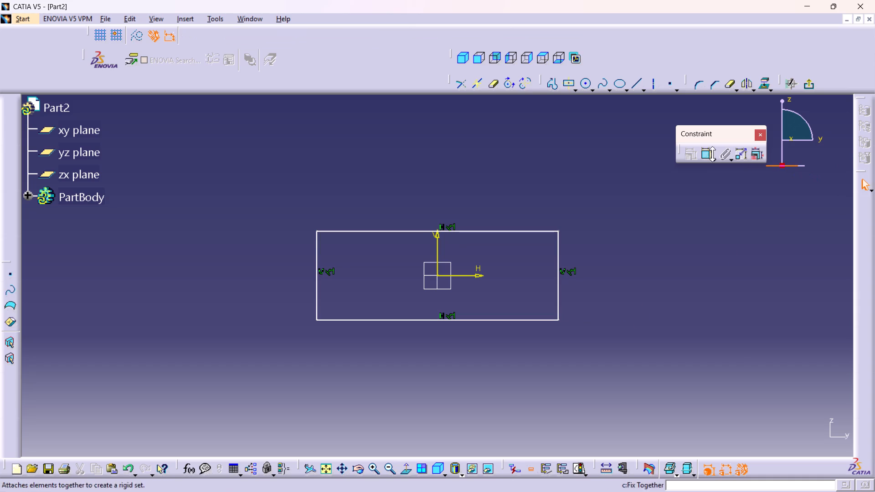
Dimension the rectangle's height and set it to 9 mm.
{"action": "double_click", "coordinate": [708, 154]}
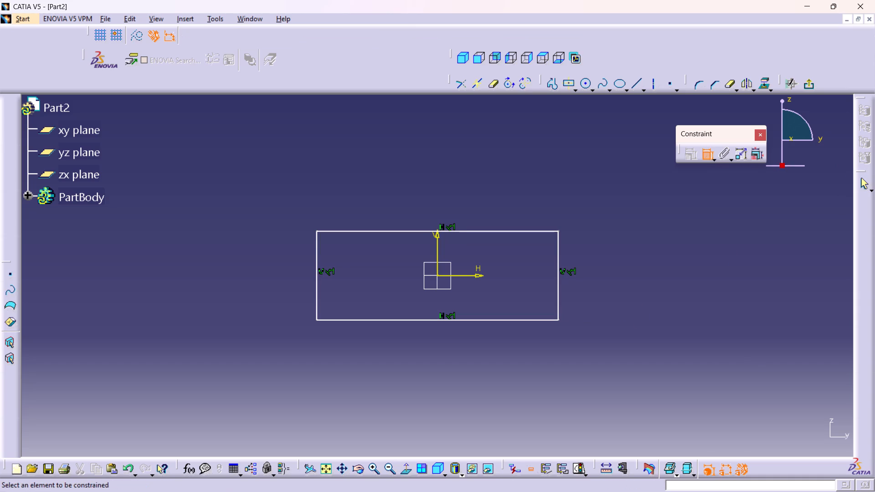
{"action": "left_click", "coordinate": [559, 305]}
{"action": "left_click", "coordinate": [609, 291]}
{"action": "double_click", "coordinate": [606, 284]}
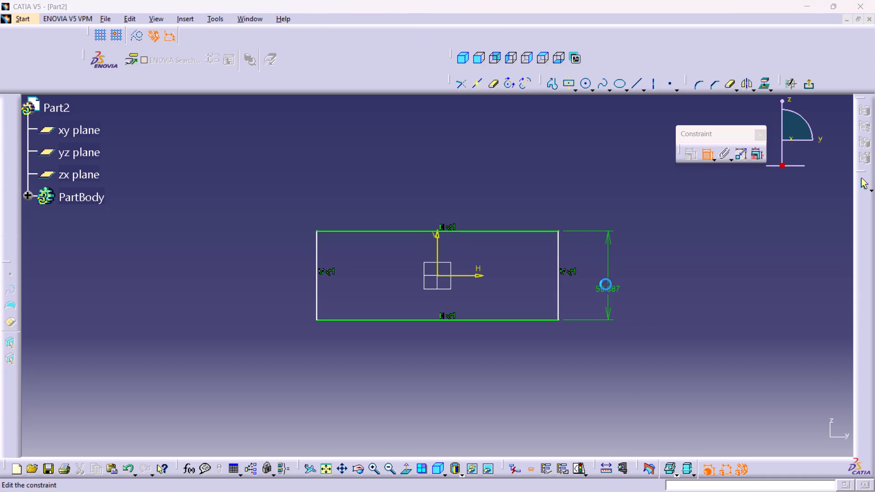
{"action": "key", "text": "9"}
{"action": "key", "text": "Return"}
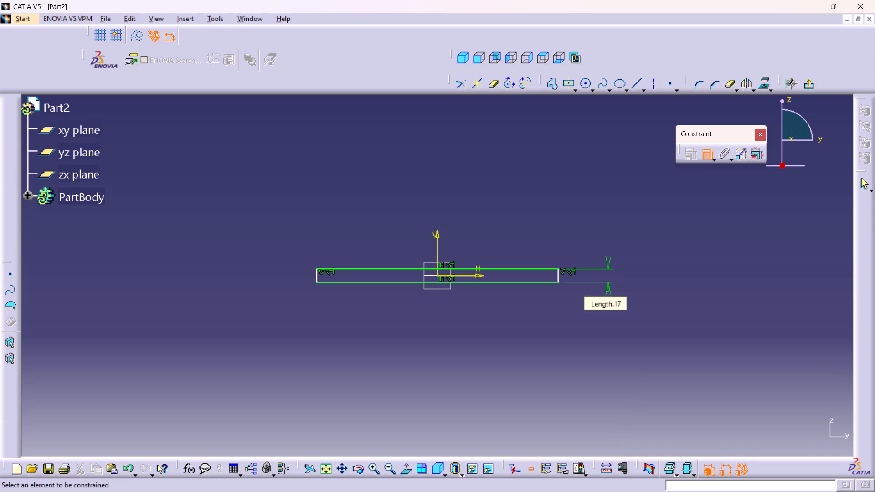
Dimension the rectangle's width and set it to 75 mm.
{"action": "left_click", "coordinate": [500, 283]}
{"action": "left_click", "coordinate": [477, 333]}
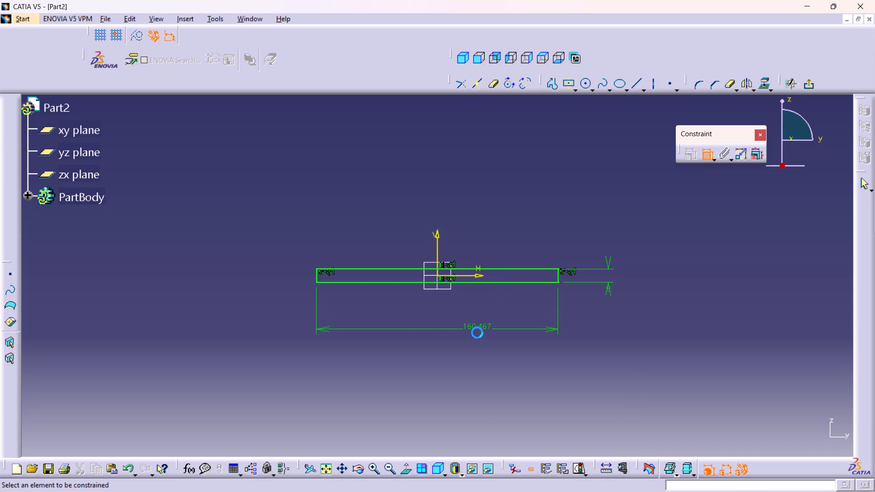
{"action": "double_click", "coordinate": [475, 323]}
{"action": "type", "text": "75"}
{"action": "key", "text": "Return"}
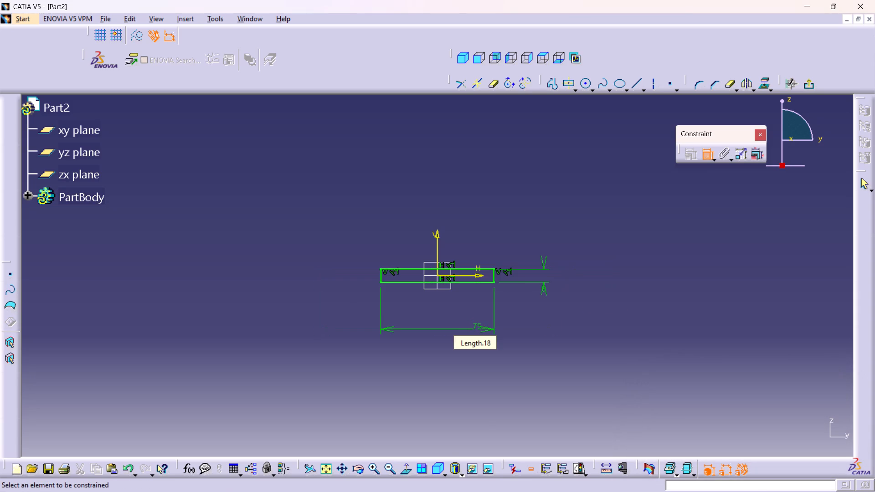
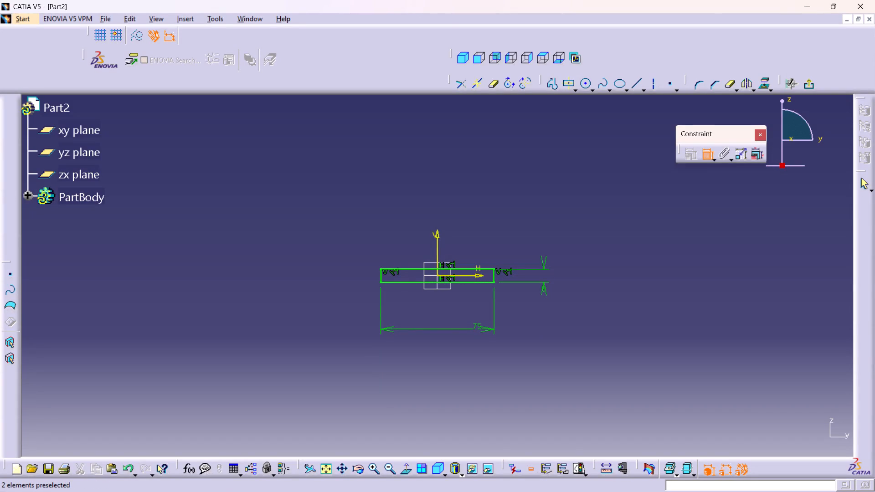
Exit the rectangle sketch and extrude it as a pad with mirrored extent and a length of 52/2 mm.
{"action": "middle_click_drag", "start_coordinate": [589, 303], "coordinate": [570, 251]}
{"action": "right_click", "coordinate": [589, 303]}
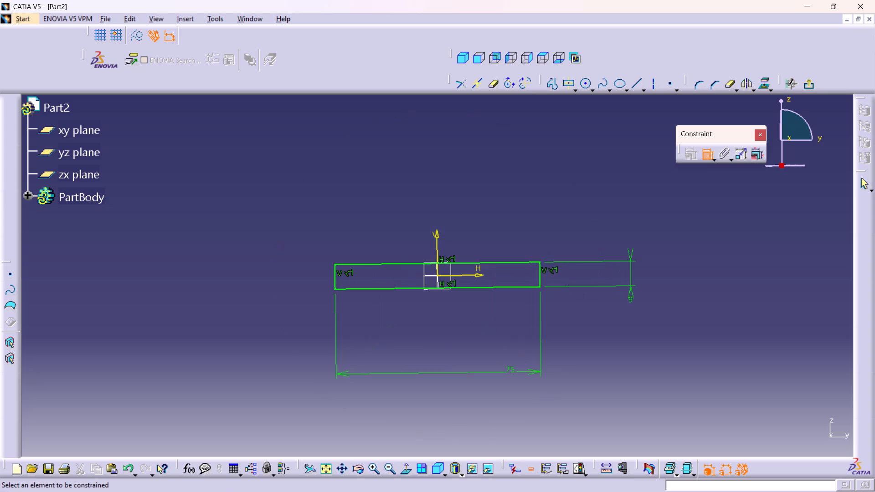
{"action": "left_click", "coordinate": [809, 87]}
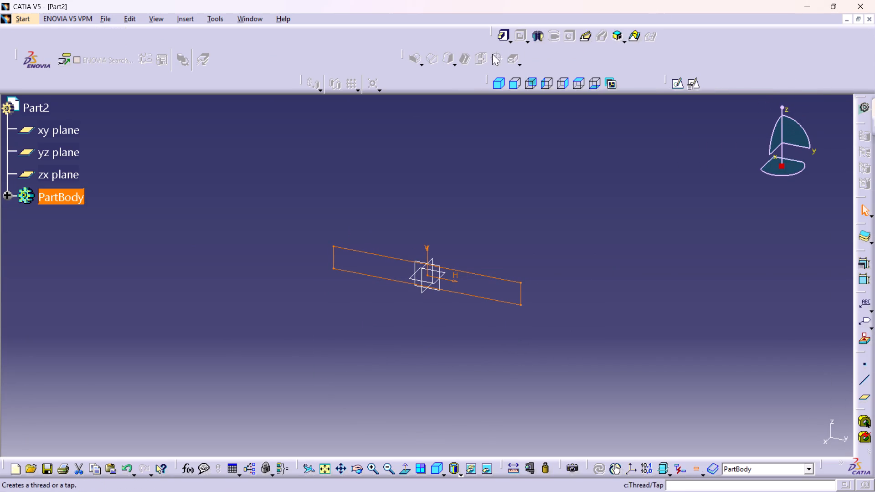
{"action": "left_click", "coordinate": [504, 32]}
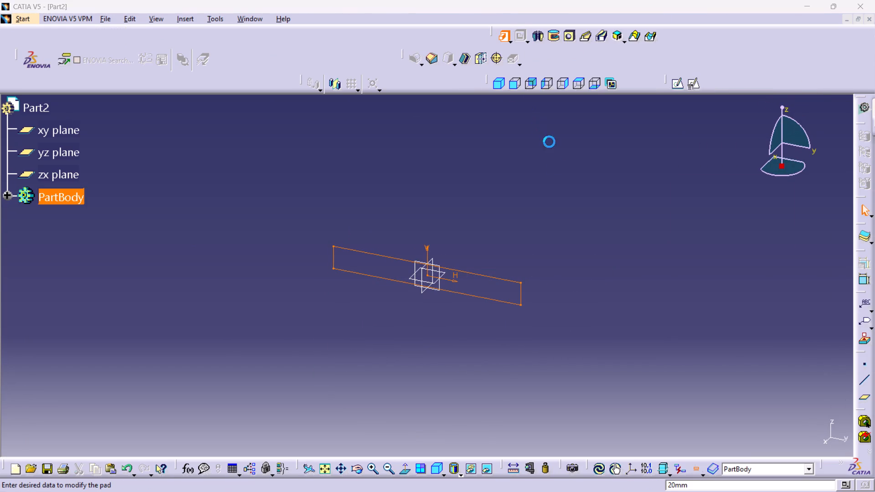
{"action": "left_click", "coordinate": [703, 317]}
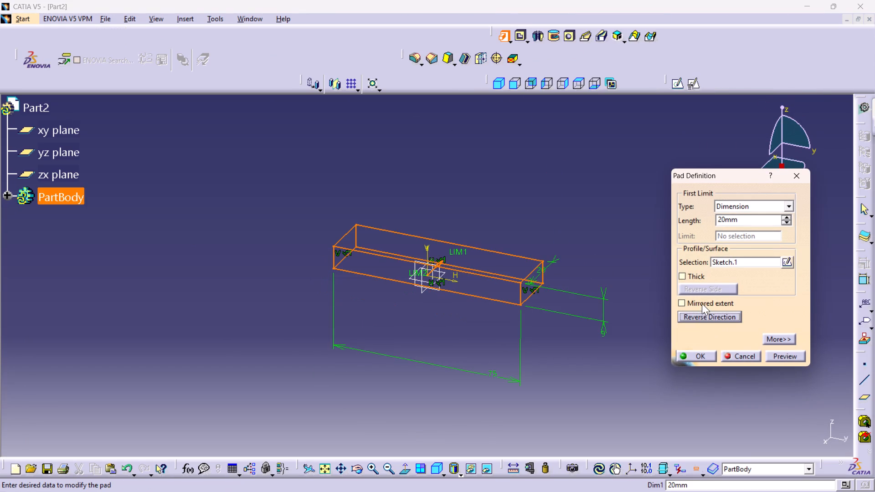
{"action": "left_click", "coordinate": [701, 301]}
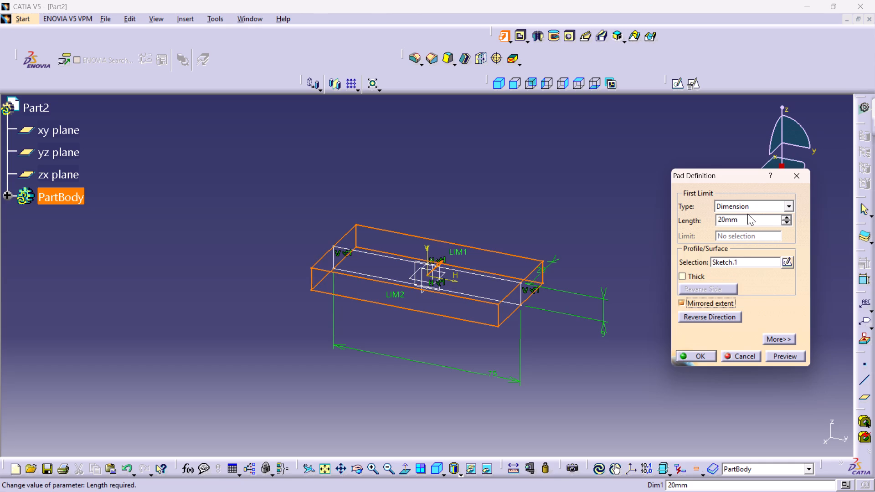
{"action": "double_click", "coordinate": [747, 214]}
{"action": "double_click", "coordinate": [742, 218]}
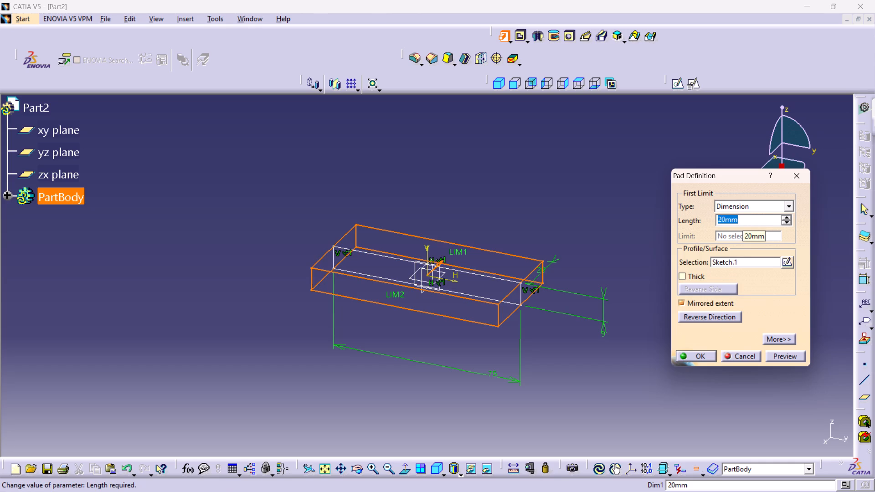
{"action": "type", "text": "52/2"}
{"action": "key", "text": "Return"}
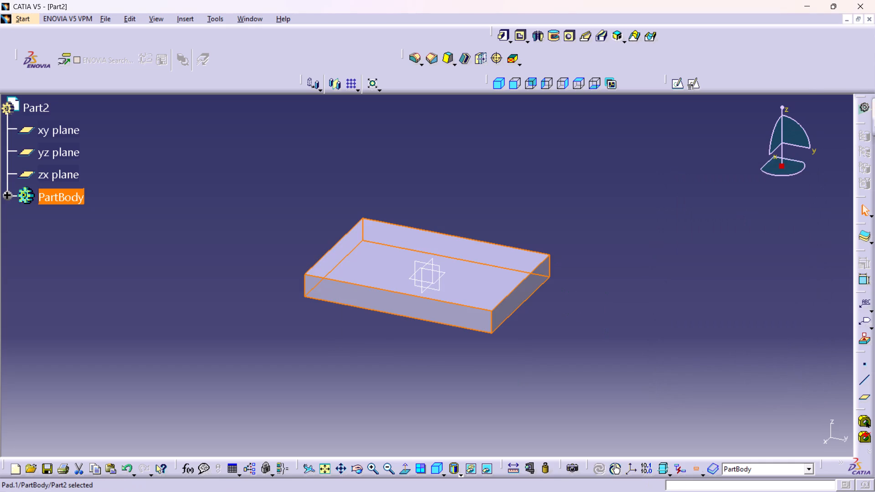
{"action": "left_click", "coordinate": [650, 385]}
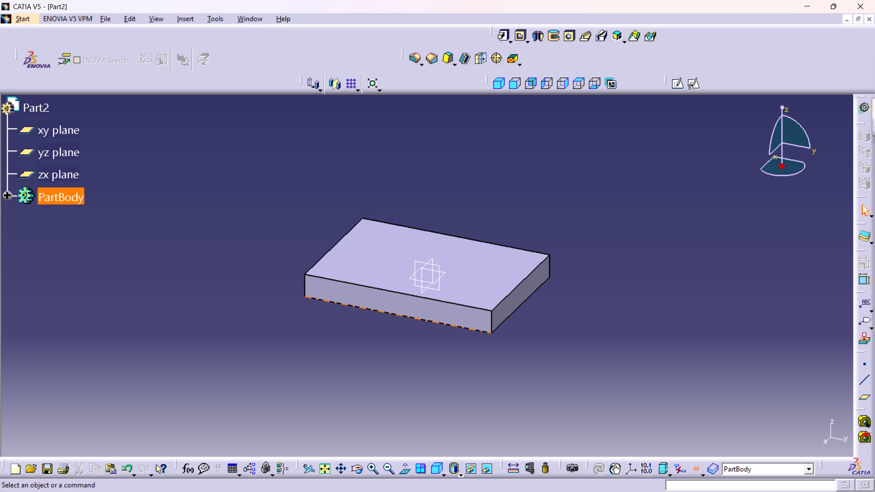
Create a second positioned sketch on the yz plane.
{"action": "left_click", "coordinate": [438, 264]}
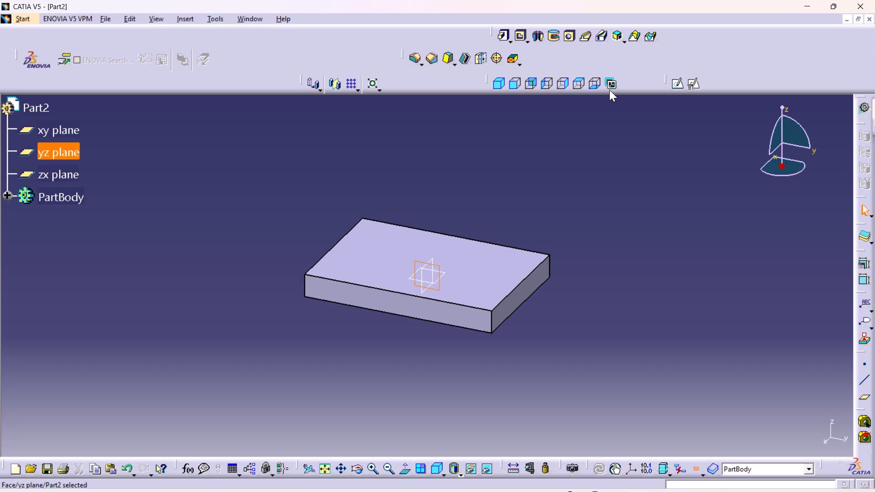
{"action": "left_click", "coordinate": [695, 84]}
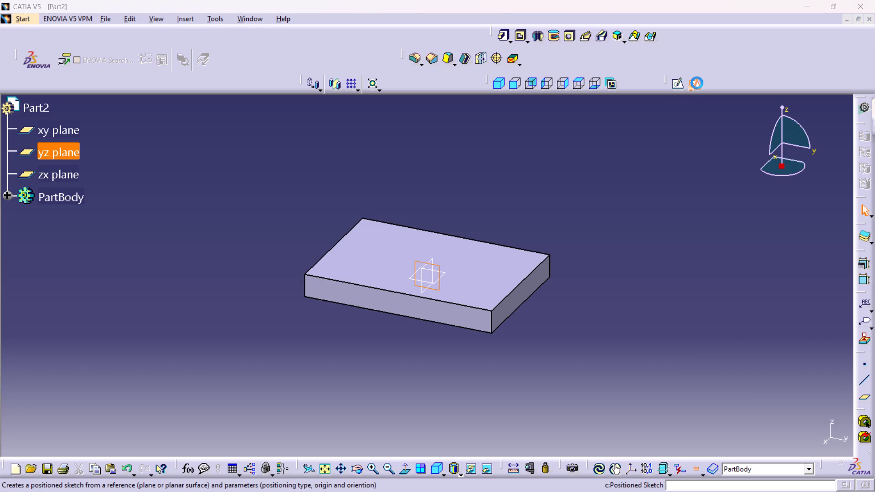
{"action": "left_click", "coordinate": [767, 435]}
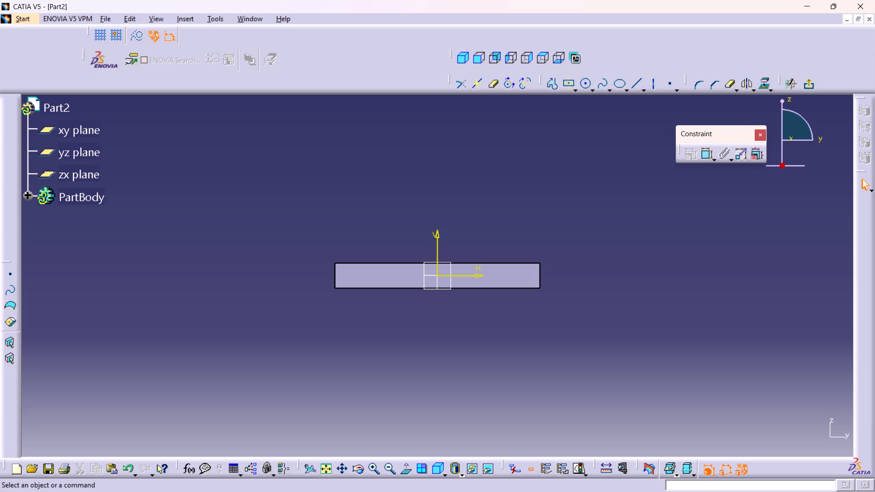
Sketch a circle about 40 mm in diameter, centered on the vertical axis about 45.5 mm above the origin.
{"action": "double_click", "coordinate": [588, 79]}
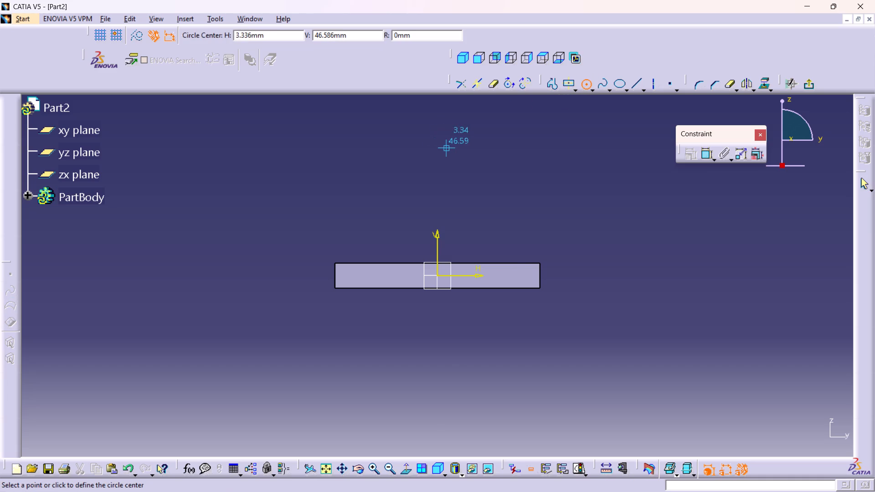
{"action": "left_click", "coordinate": [437, 151]}
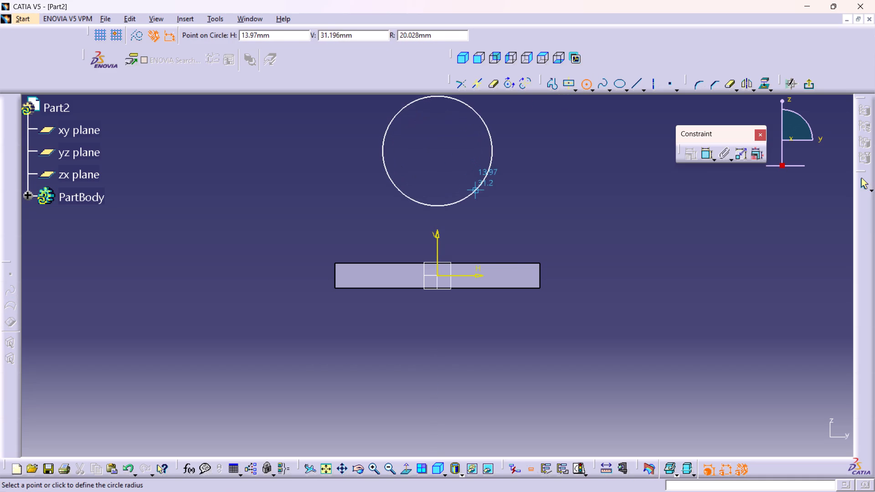
{"action": "left_click", "coordinate": [475, 190]}
Dimension the circle's diameter and set it to 46 mm (23+23).
{"action": "middle_click_drag", "start_coordinate": [540, 205], "coordinate": [543, 263]}
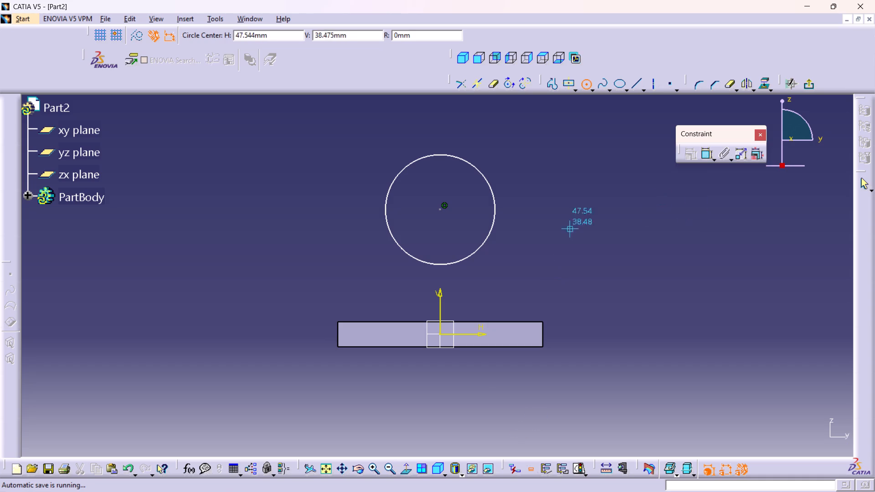
{"action": "double_click", "coordinate": [705, 154]}
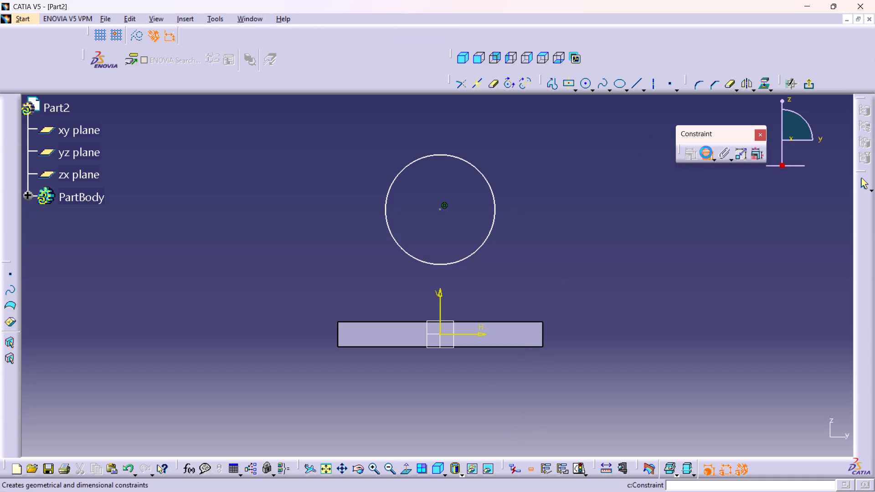
{"action": "left_click", "coordinate": [492, 197]}
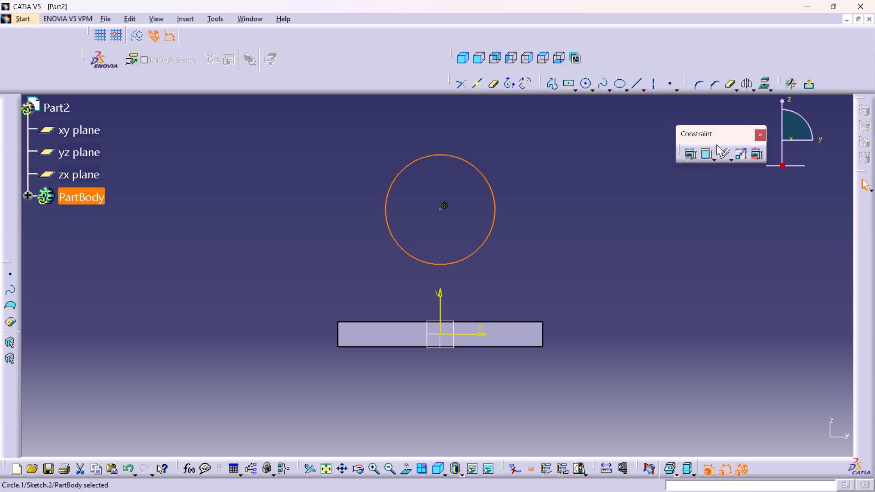
{"action": "double_click", "coordinate": [702, 151]}
{"action": "left_click", "coordinate": [575, 161]}
{"action": "double_click", "coordinate": [573, 159]}
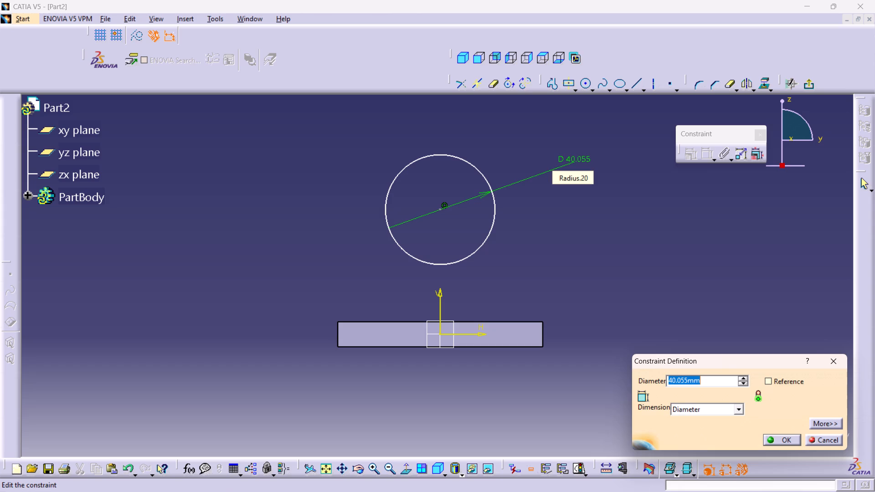
{"action": "type", "text": "23+23"}
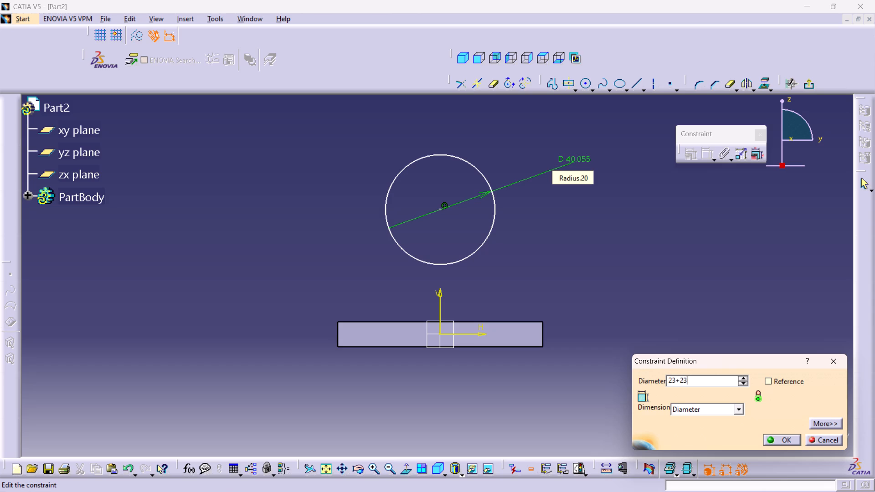
{"action": "key", "text": "Return"}
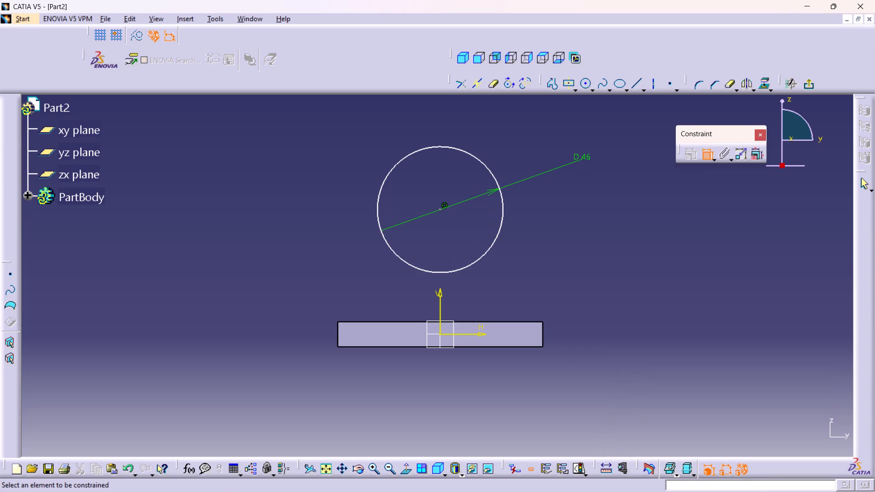
Sketch an open three-line profile rising from above the plate's left end, crossing horizontally through the circle's center, and descending above the right end.
{"action": "double_click", "coordinate": [554, 87]}
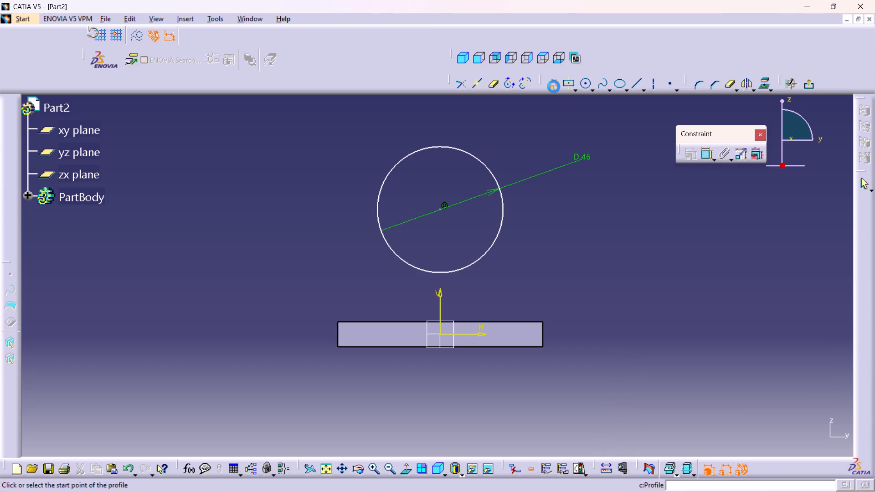
{"action": "left_click", "coordinate": [339, 310]}
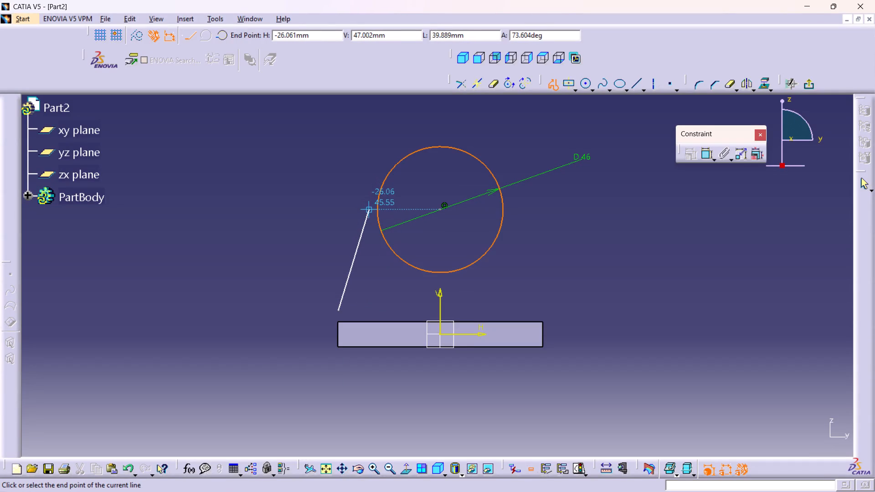
{"action": "left_click", "coordinate": [369, 208]}
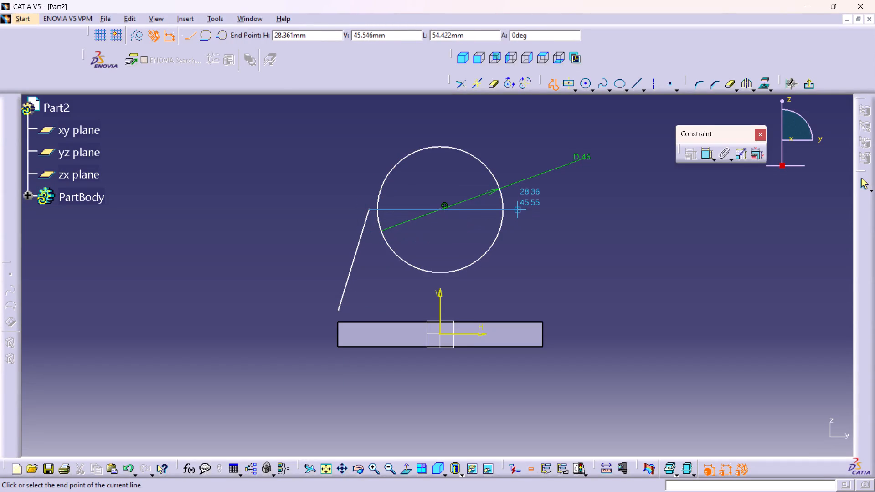
{"action": "left_click", "coordinate": [509, 210]}
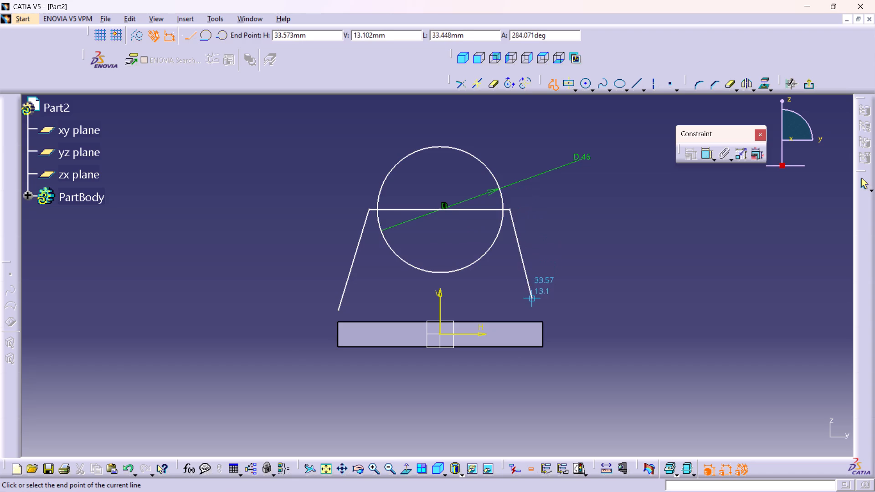
{"action": "left_click", "coordinate": [538, 312]}
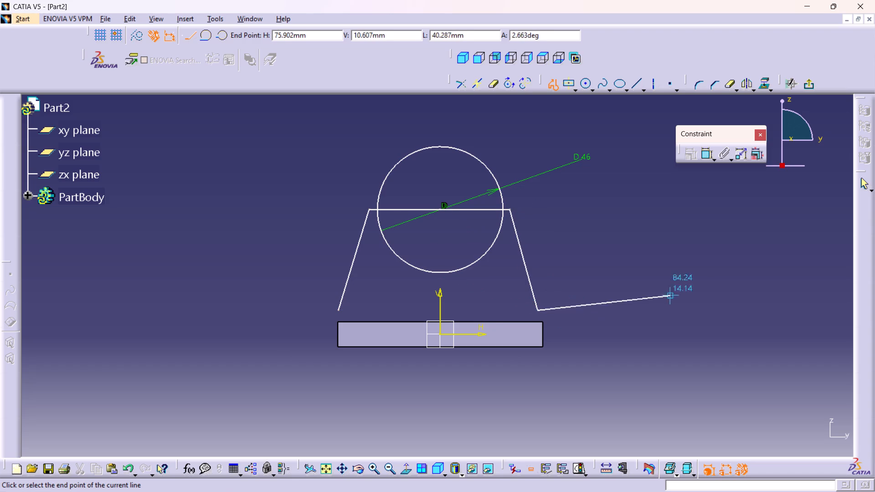
{"action": "left_click", "coordinate": [705, 151]}
{"action": "left_click", "coordinate": [711, 151]}
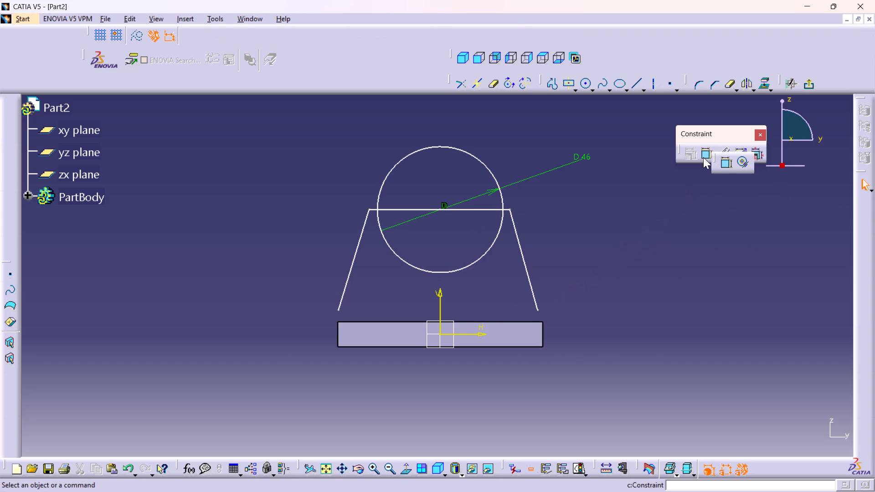
Delete the profile's horizontal line through the circle's center, keeping the two slanted side lines.
{"action": "double_click", "coordinate": [703, 154]}
{"action": "middle_click_drag", "start_coordinate": [586, 233], "coordinate": [585, 228]}
{"action": "right_click", "coordinate": [586, 233]}
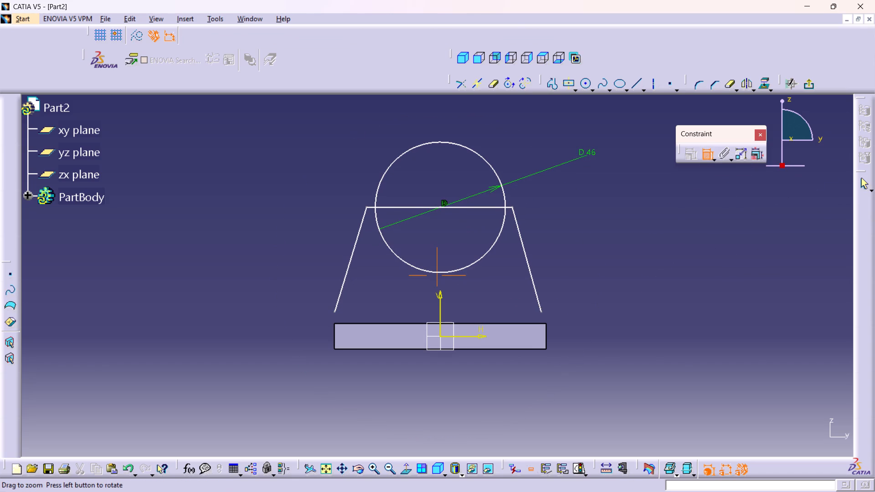
{"action": "middle_click_drag", "start_coordinate": [549, 206], "coordinate": [534, 158]}
{"action": "right_click", "coordinate": [549, 206]}
{"action": "middle_click_drag", "start_coordinate": [489, 241], "coordinate": [494, 325]}
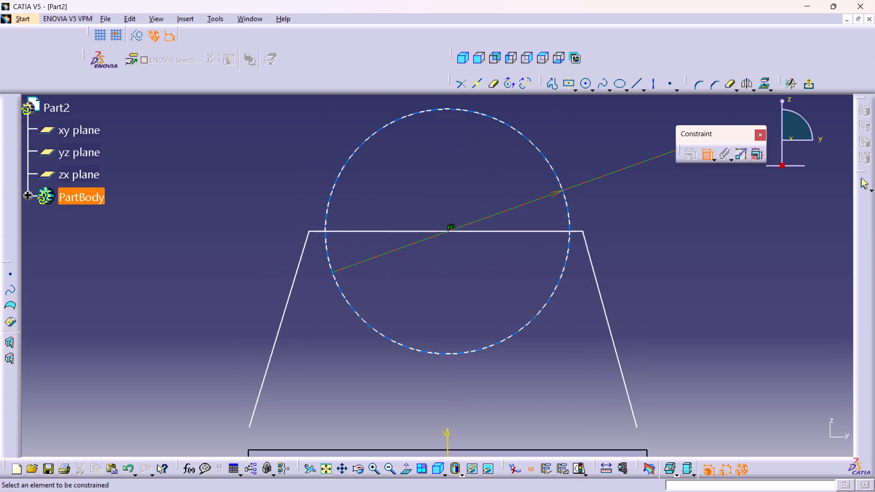
{"action": "right_click", "coordinate": [487, 232]}
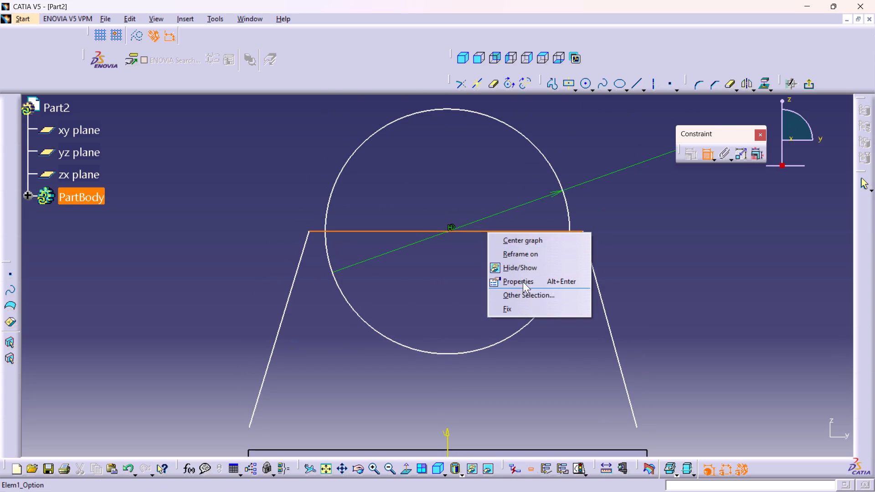
{"action": "left_click", "coordinate": [652, 207]}
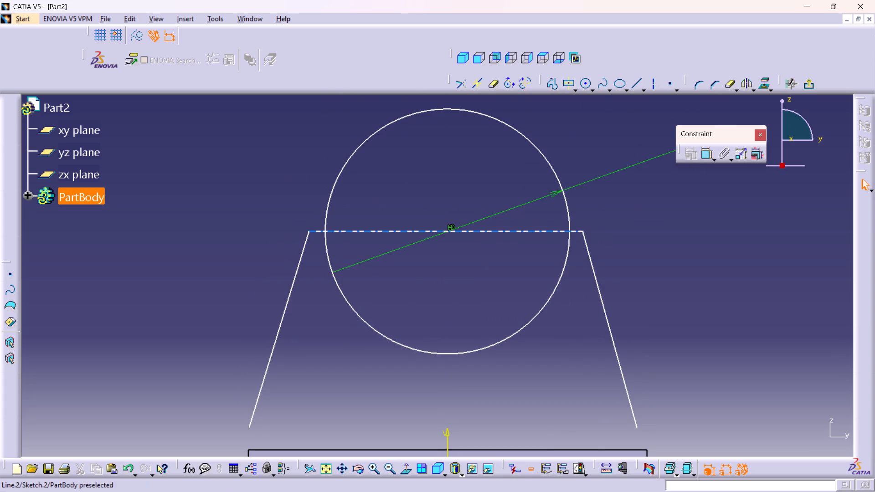
{"action": "right_click", "coordinate": [531, 231]}
{"action": "left_click", "coordinate": [567, 385]}
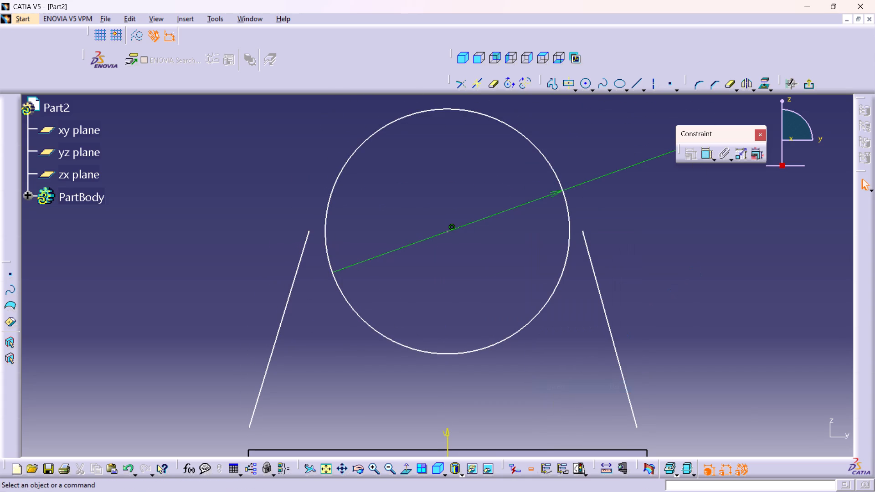
Add a coincidence constraint between the right slanted line's upper endpoint and the circle.
{"action": "double_click", "coordinate": [706, 153]}
{"action": "middle_click_drag", "start_coordinate": [648, 246], "coordinate": [661, 298]}
{"action": "right_click", "coordinate": [648, 246]}
{"action": "middle_click_drag", "start_coordinate": [608, 313], "coordinate": [597, 271]}
{"action": "scroll", "coordinate": [605, 309], "scroll_direction": "up", "scroll_amount": 1}
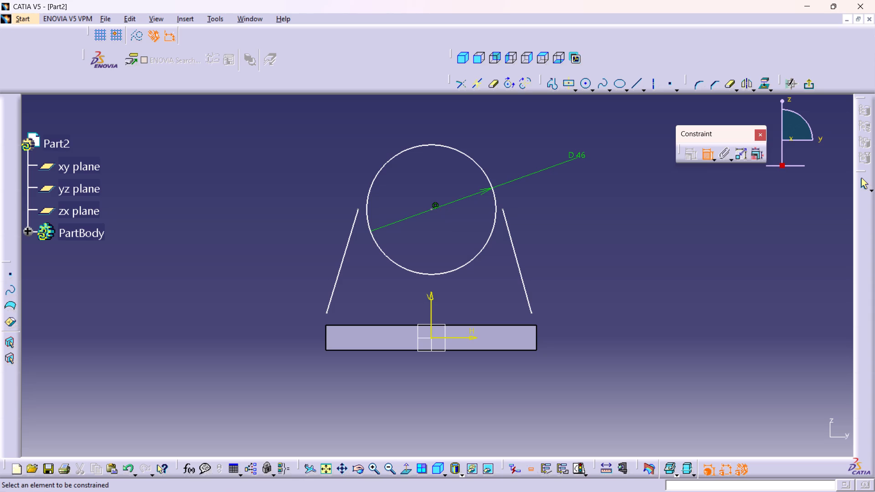
{"action": "left_click", "coordinate": [504, 210]}
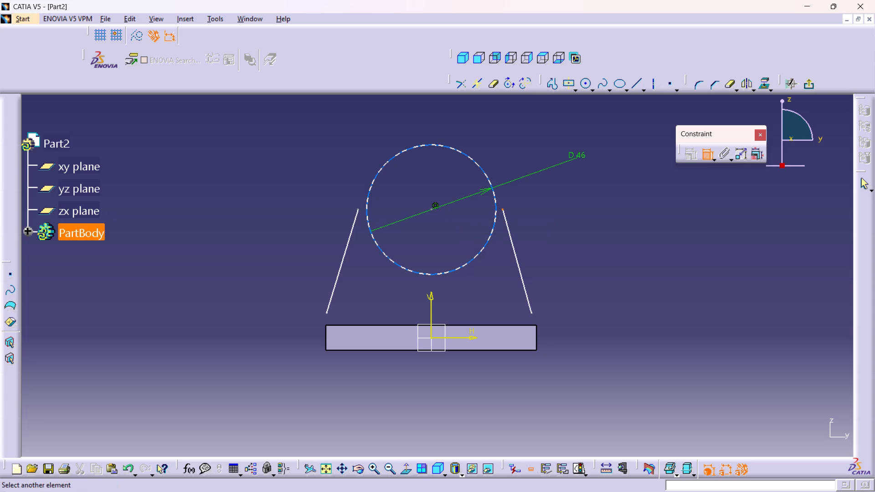
{"action": "left_click", "coordinate": [497, 204]}
{"action": "right_click", "coordinate": [477, 219]}
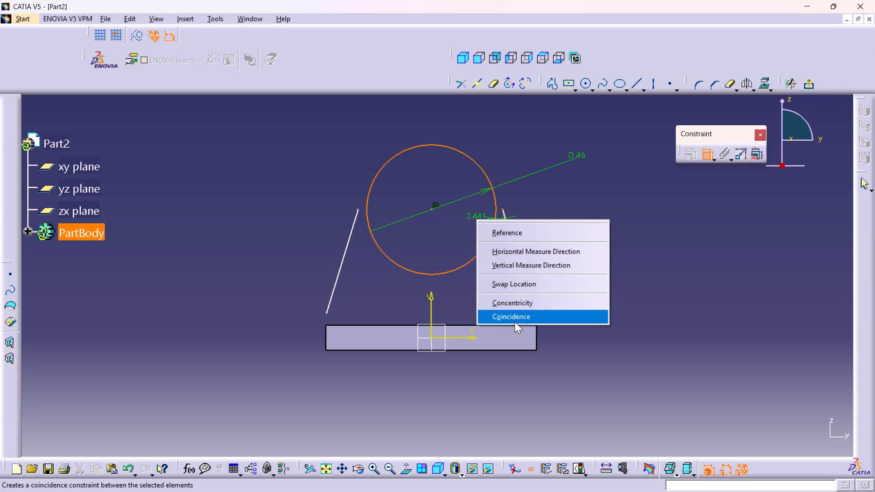
{"action": "left_click", "coordinate": [511, 317]}
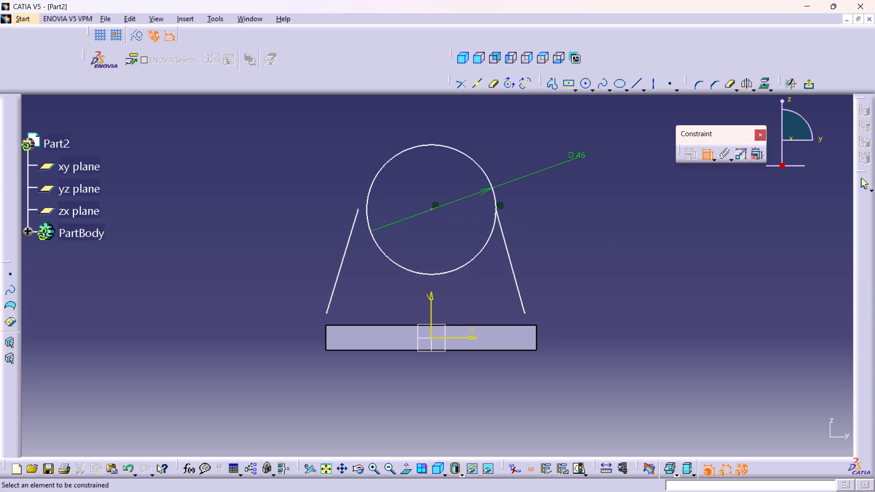
Add a coincidence constraint between the left slanted line's upper endpoint and the circle.
{"action": "left_click", "coordinate": [359, 210]}
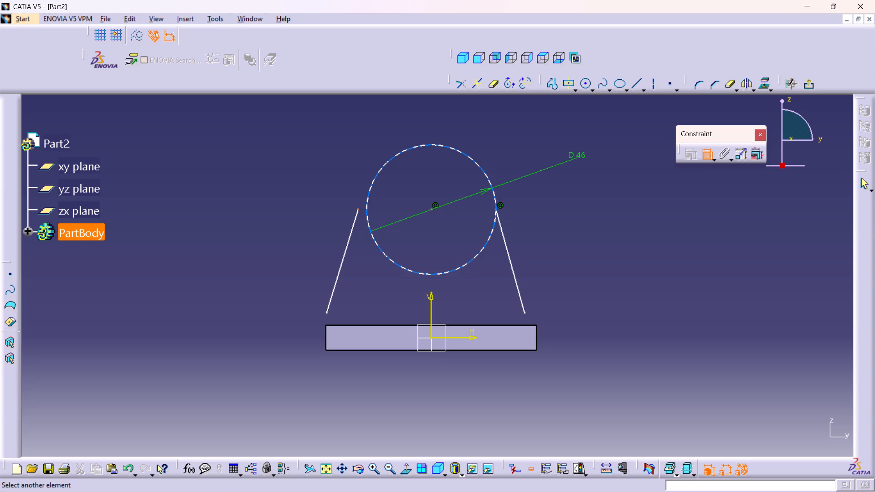
{"action": "left_click", "coordinate": [368, 211]}
{"action": "right_click", "coordinate": [356, 163]}
{"action": "left_click", "coordinate": [394, 258]}
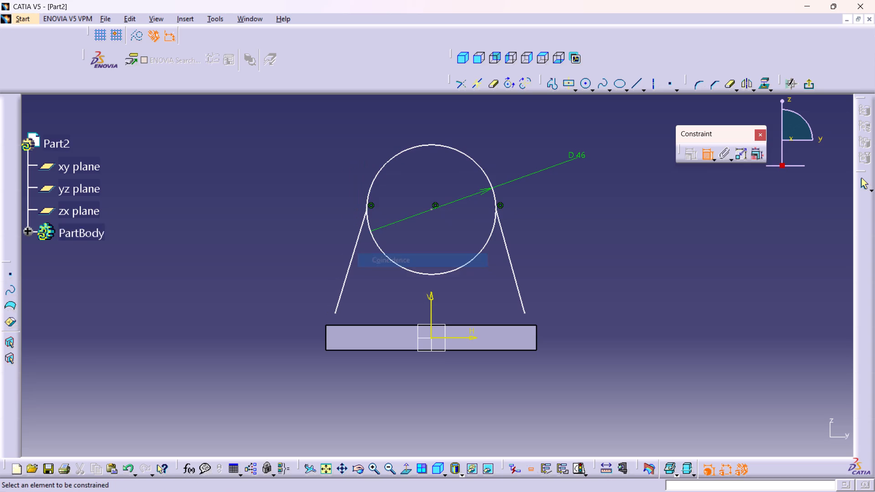
Make the lower endpoints of the two slanted lines coincident with the plate's upper left and upper right corners.
{"action": "left_click", "coordinate": [335, 311]}
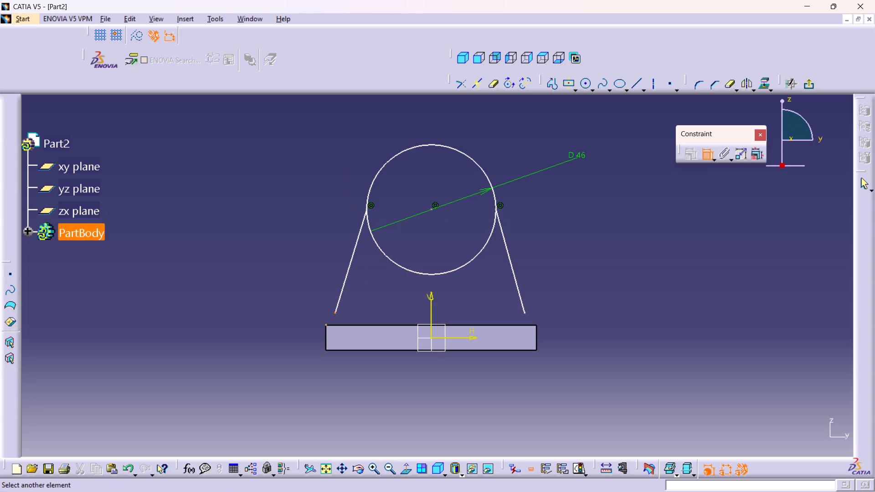
{"action": "left_click", "coordinate": [324, 325]}
{"action": "right_click", "coordinate": [262, 340]}
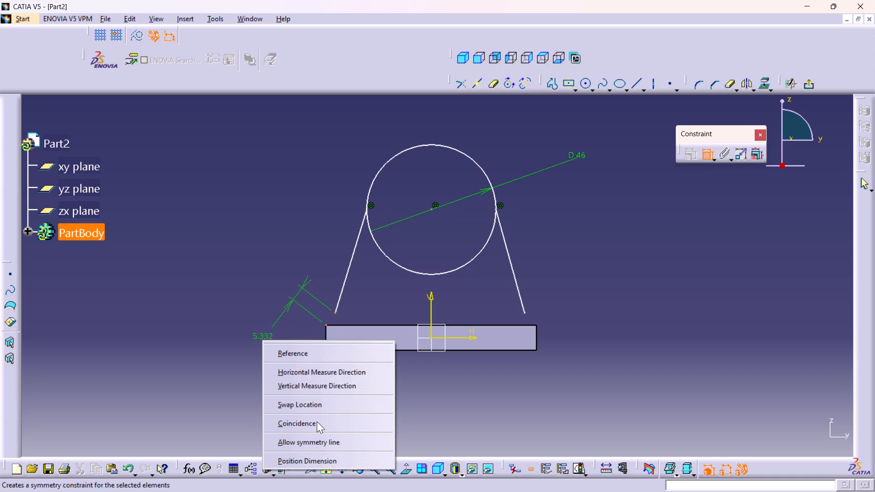
{"action": "left_click", "coordinate": [317, 420]}
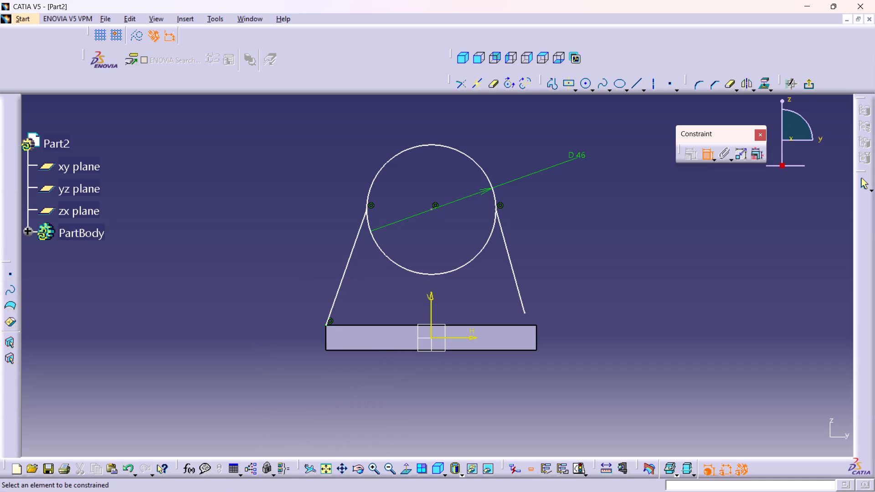
{"action": "left_click", "coordinate": [524, 312]}
{"action": "left_click", "coordinate": [536, 324]}
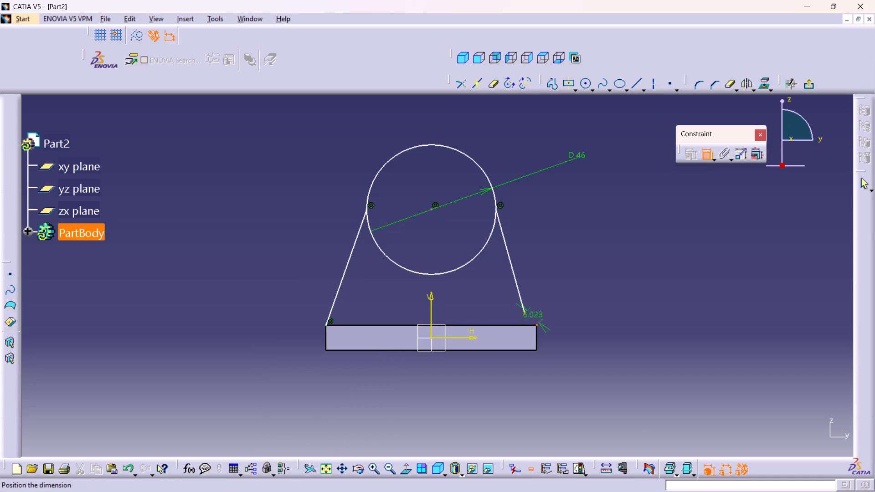
{"action": "right_click", "coordinate": [567, 300]}
{"action": "left_click", "coordinate": [605, 380]}
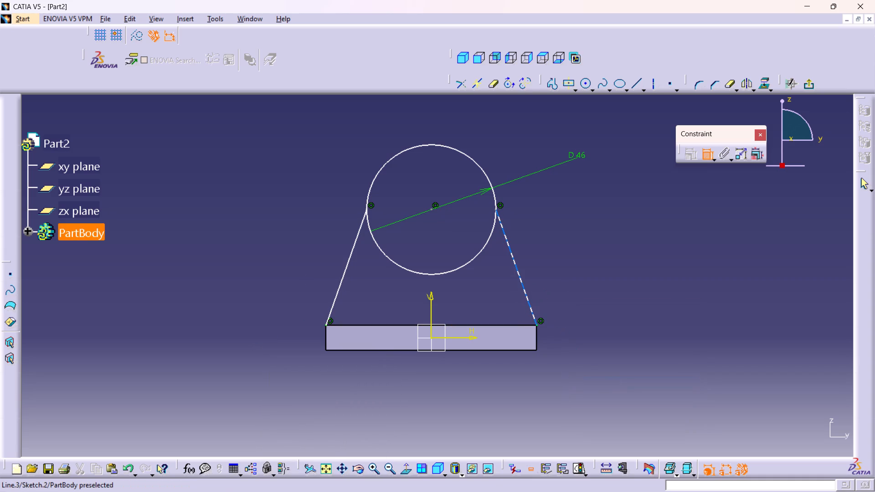
Constrain the two slanted lines symmetric about the sketch's vertical axis.
{"action": "left_click", "coordinate": [525, 295]}
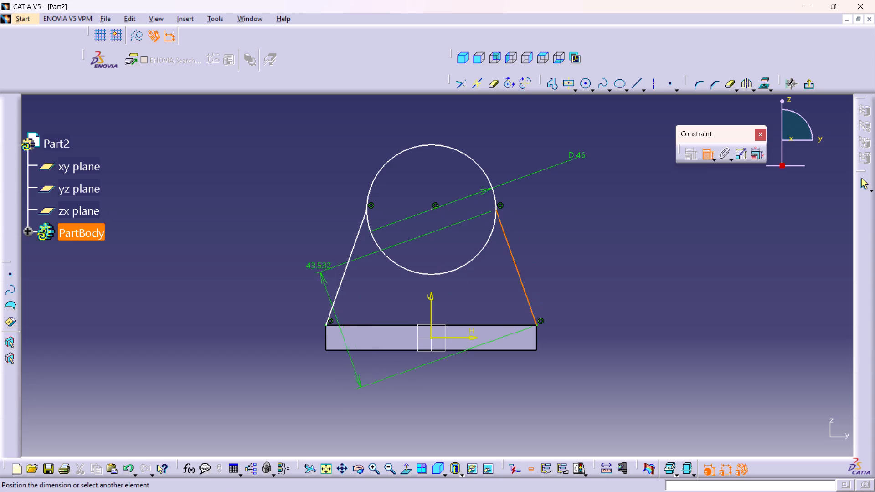
{"action": "left_click", "coordinate": [337, 291]}
{"action": "right_click_drag", "start_coordinate": [367, 340], "coordinate": [367, 350]}
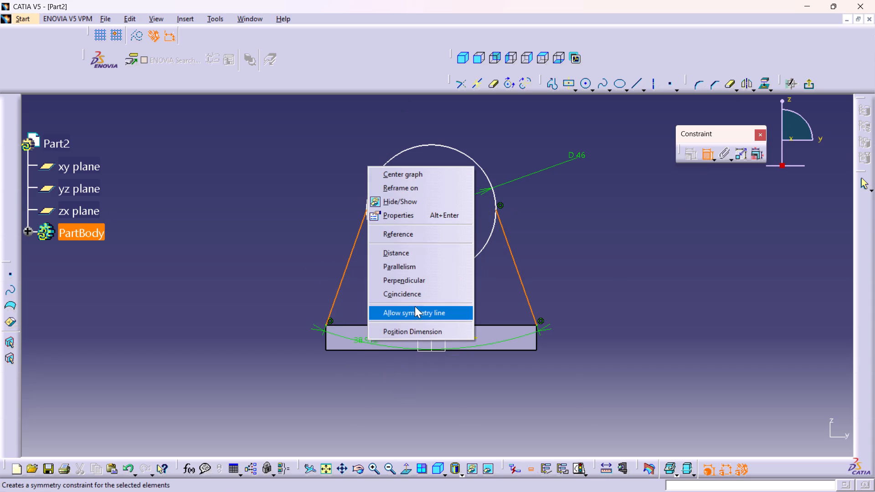
{"action": "left_click", "coordinate": [413, 308]}
{"action": "left_click", "coordinate": [432, 297]}
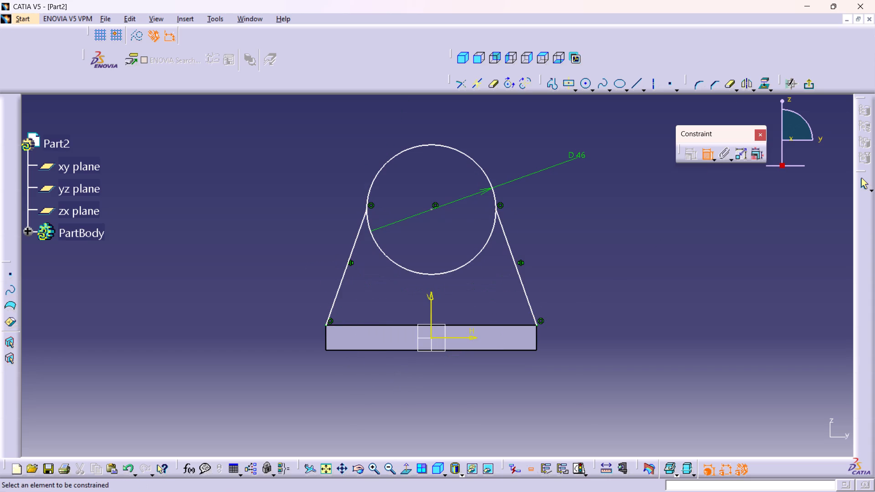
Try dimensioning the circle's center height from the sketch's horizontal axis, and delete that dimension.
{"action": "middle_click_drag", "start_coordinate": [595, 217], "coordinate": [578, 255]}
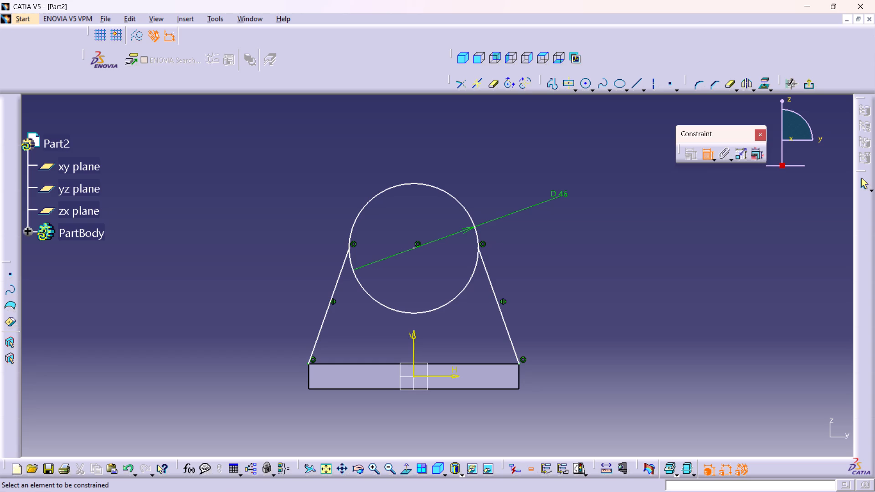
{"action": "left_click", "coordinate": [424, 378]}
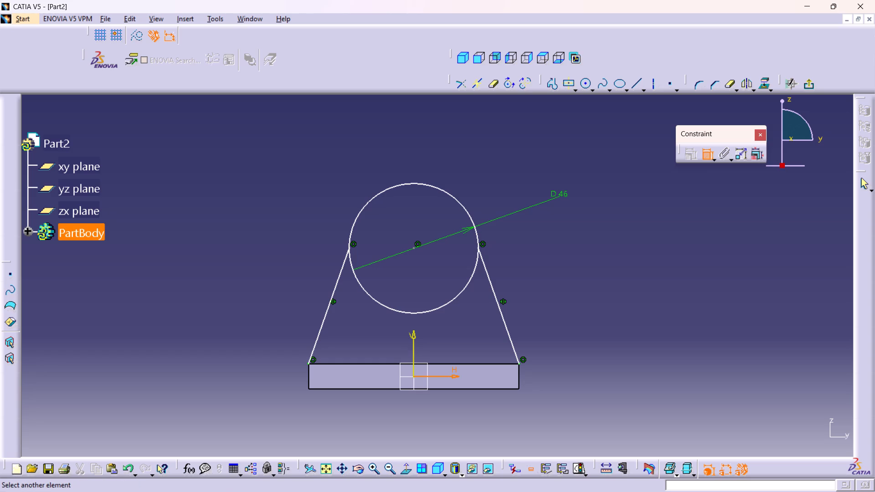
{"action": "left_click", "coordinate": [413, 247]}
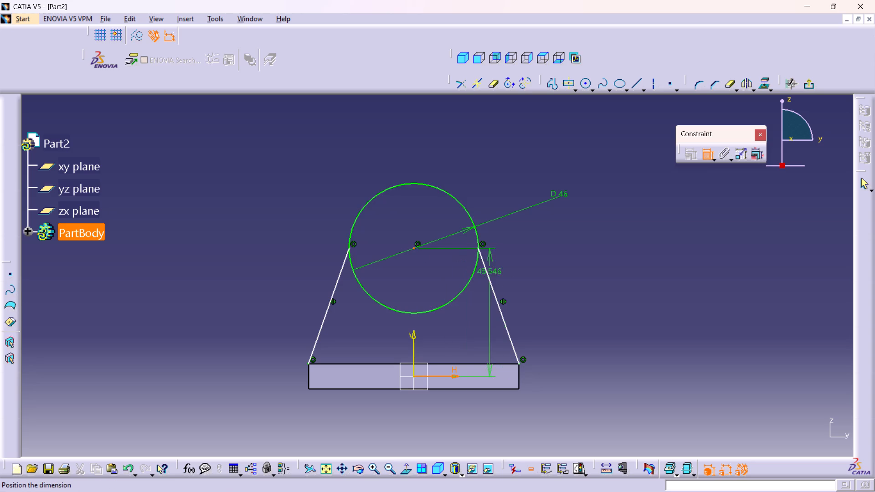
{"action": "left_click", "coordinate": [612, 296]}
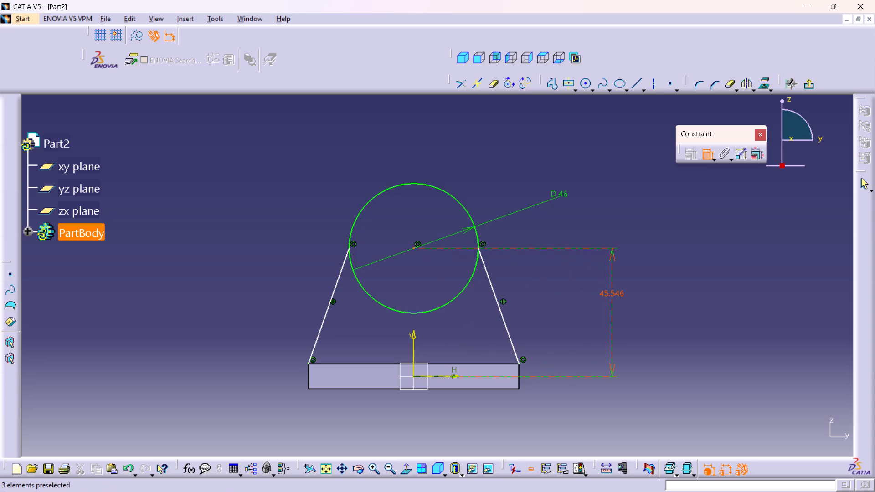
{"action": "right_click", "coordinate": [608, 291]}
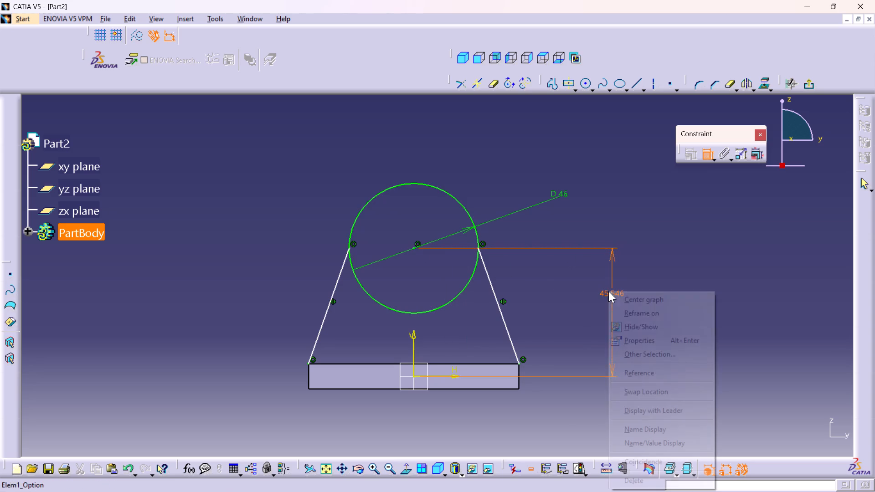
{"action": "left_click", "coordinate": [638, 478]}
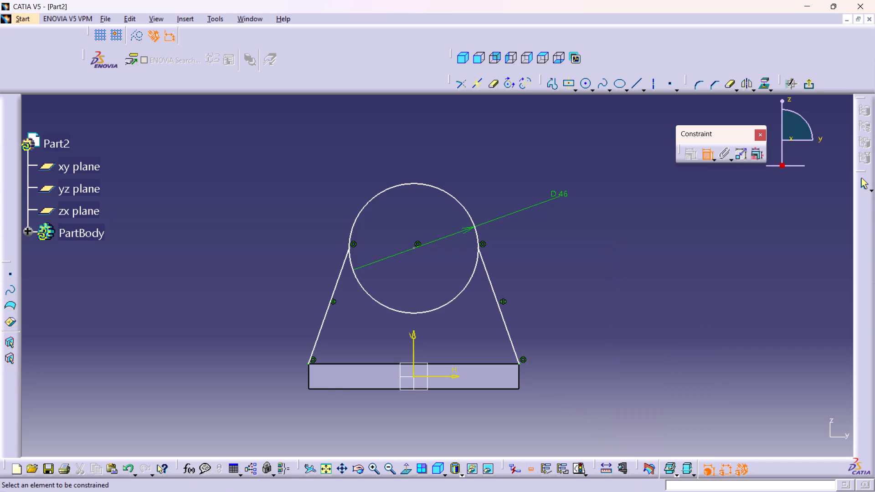
Dimension the circle's center height from the plate's bottom edge and set it to 49 mm (40+9).
{"action": "left_click", "coordinate": [486, 389]}
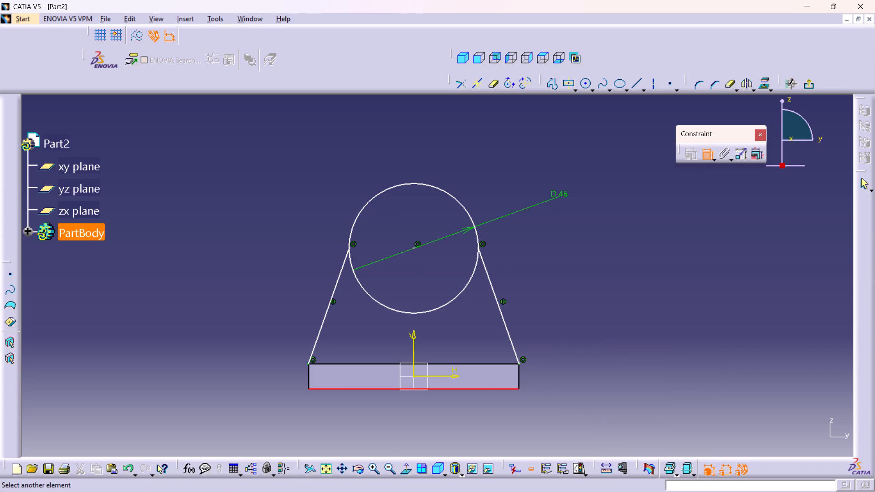
{"action": "left_click", "coordinate": [414, 248]}
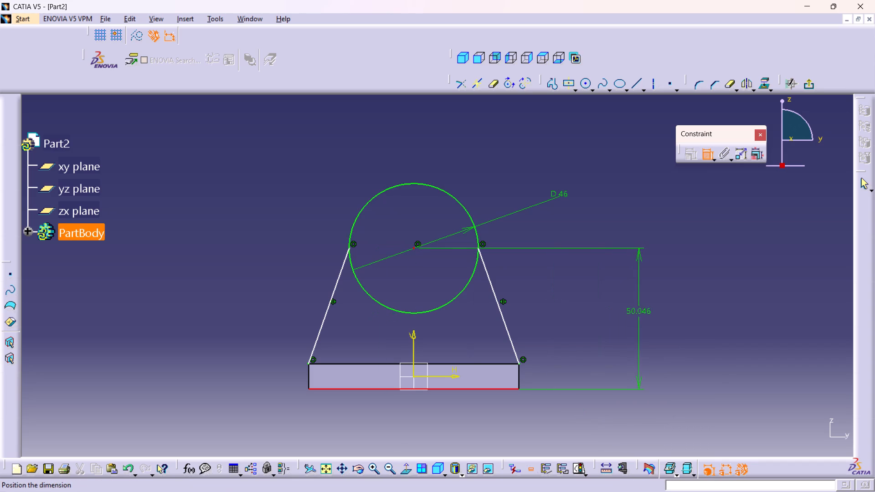
{"action": "left_click", "coordinate": [641, 314]}
{"action": "double_click", "coordinate": [640, 308]}
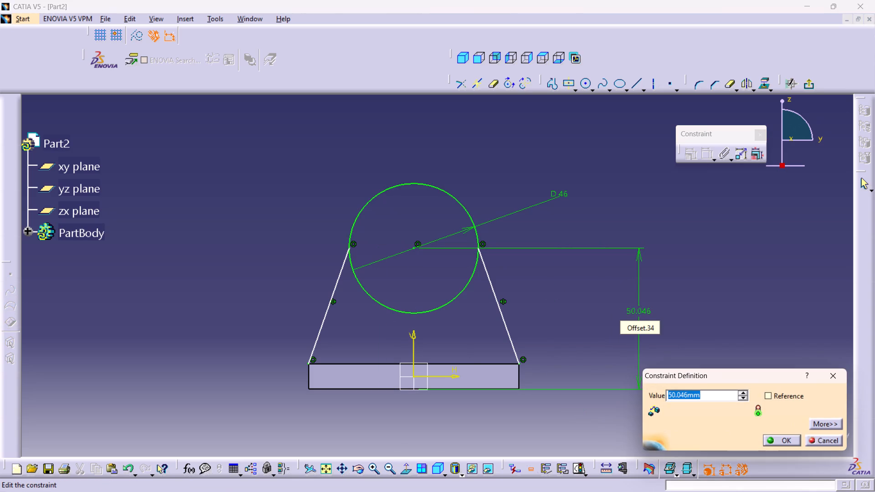
{"action": "type", "text": "40"}
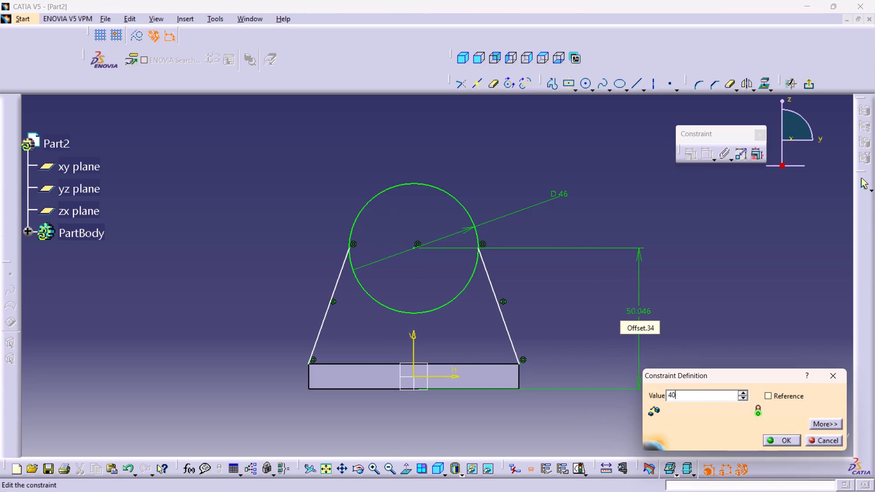
{"action": "type", "text": "+9"}
{"action": "key", "text": "Return"}
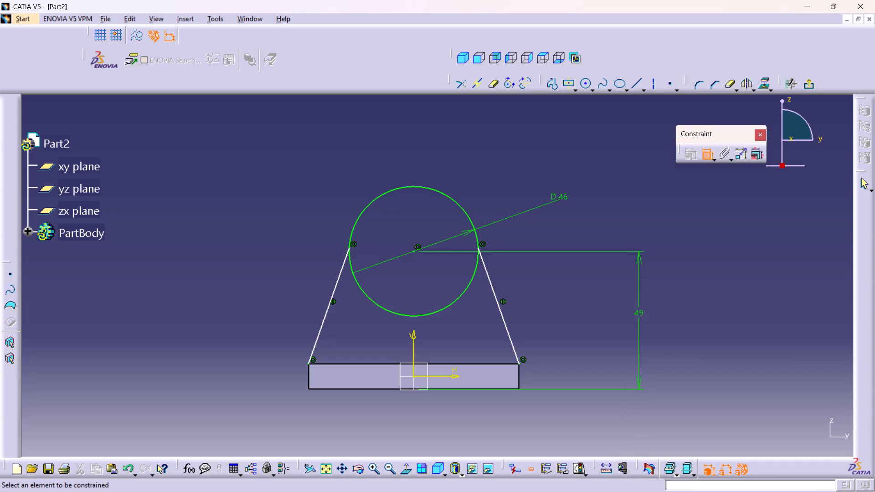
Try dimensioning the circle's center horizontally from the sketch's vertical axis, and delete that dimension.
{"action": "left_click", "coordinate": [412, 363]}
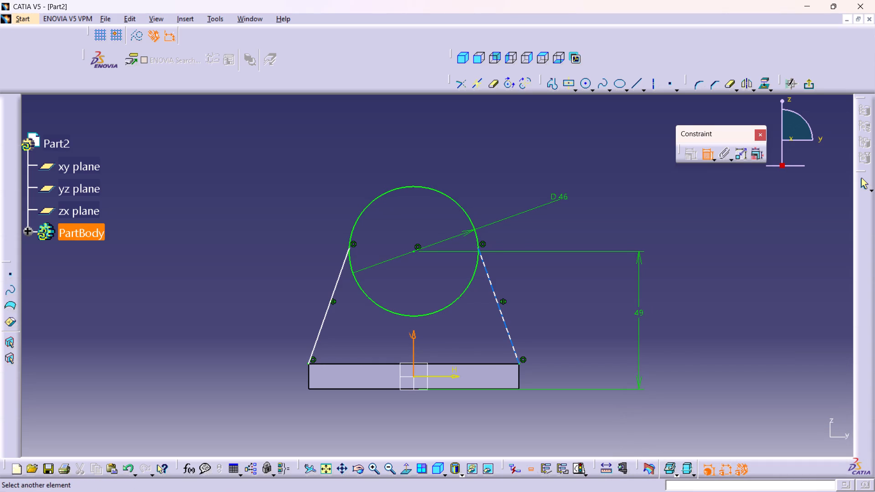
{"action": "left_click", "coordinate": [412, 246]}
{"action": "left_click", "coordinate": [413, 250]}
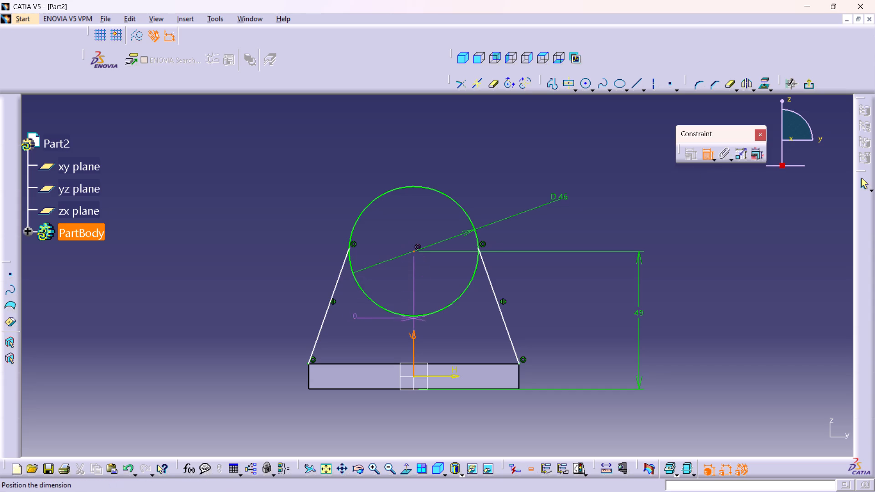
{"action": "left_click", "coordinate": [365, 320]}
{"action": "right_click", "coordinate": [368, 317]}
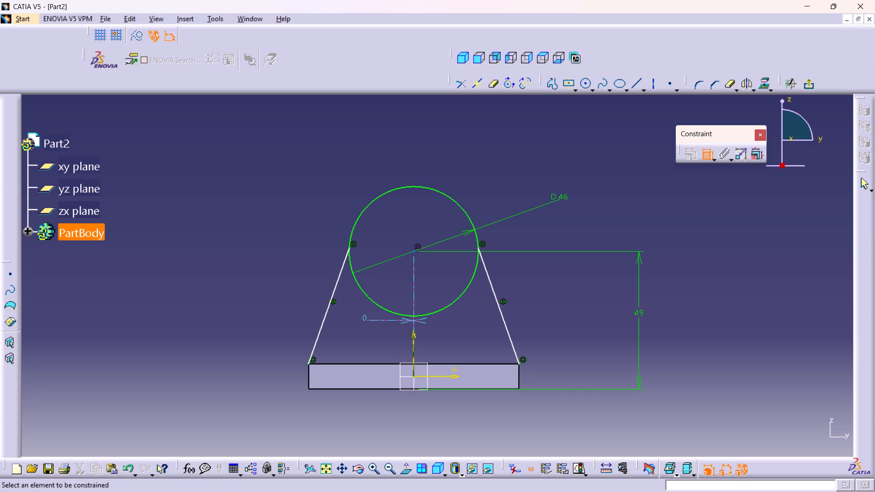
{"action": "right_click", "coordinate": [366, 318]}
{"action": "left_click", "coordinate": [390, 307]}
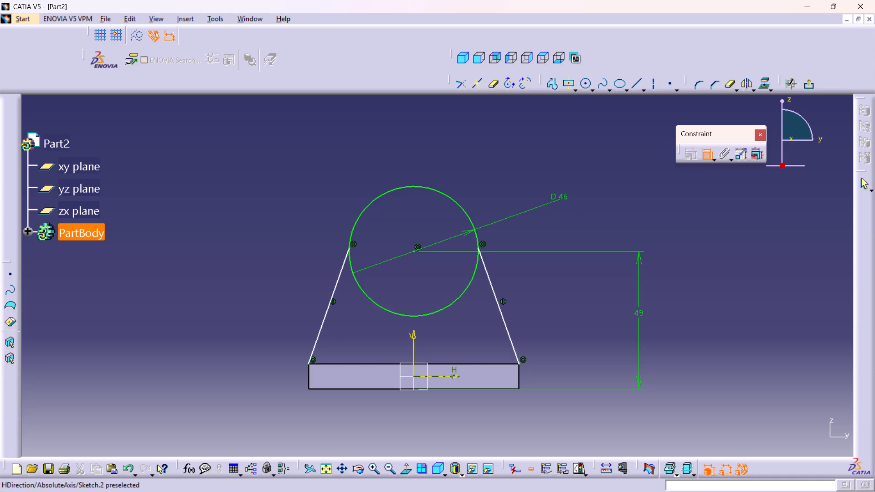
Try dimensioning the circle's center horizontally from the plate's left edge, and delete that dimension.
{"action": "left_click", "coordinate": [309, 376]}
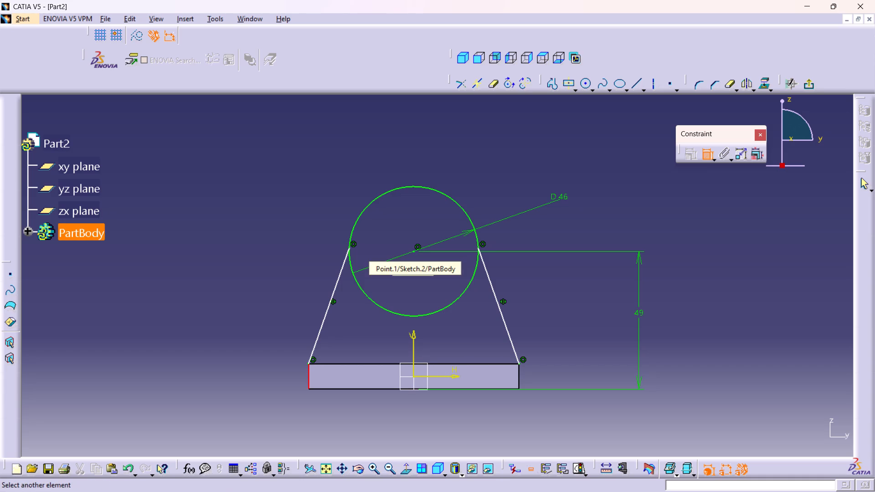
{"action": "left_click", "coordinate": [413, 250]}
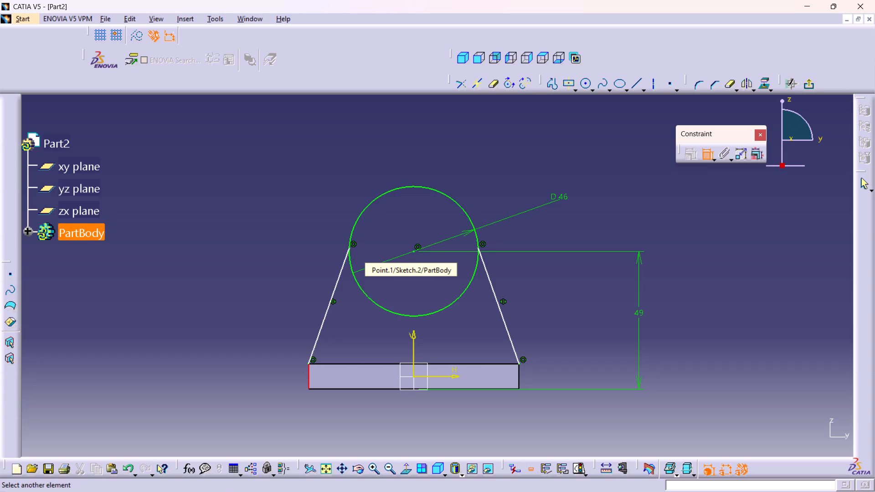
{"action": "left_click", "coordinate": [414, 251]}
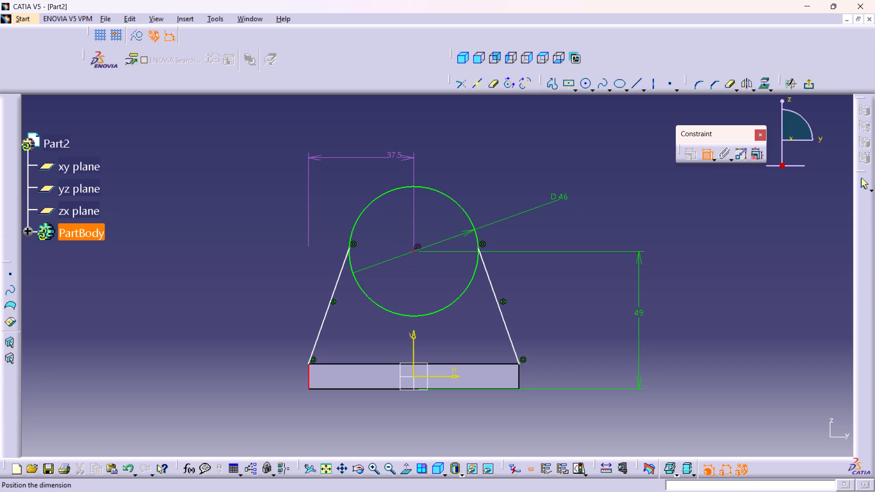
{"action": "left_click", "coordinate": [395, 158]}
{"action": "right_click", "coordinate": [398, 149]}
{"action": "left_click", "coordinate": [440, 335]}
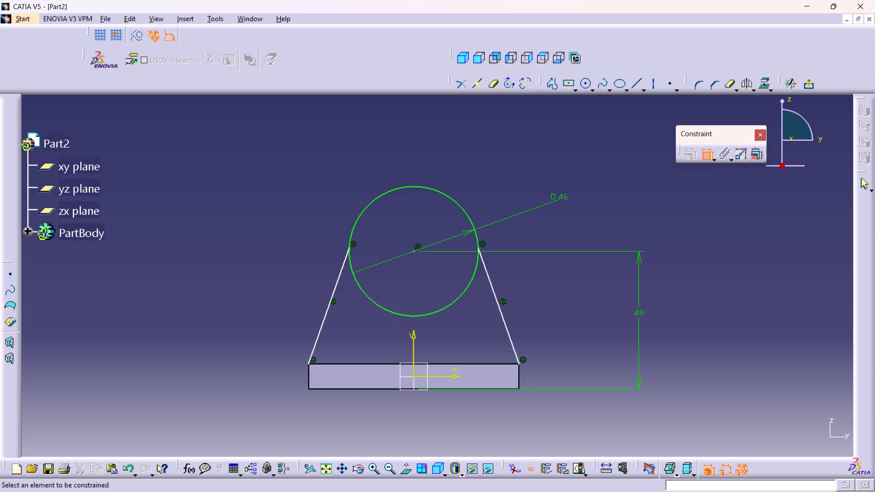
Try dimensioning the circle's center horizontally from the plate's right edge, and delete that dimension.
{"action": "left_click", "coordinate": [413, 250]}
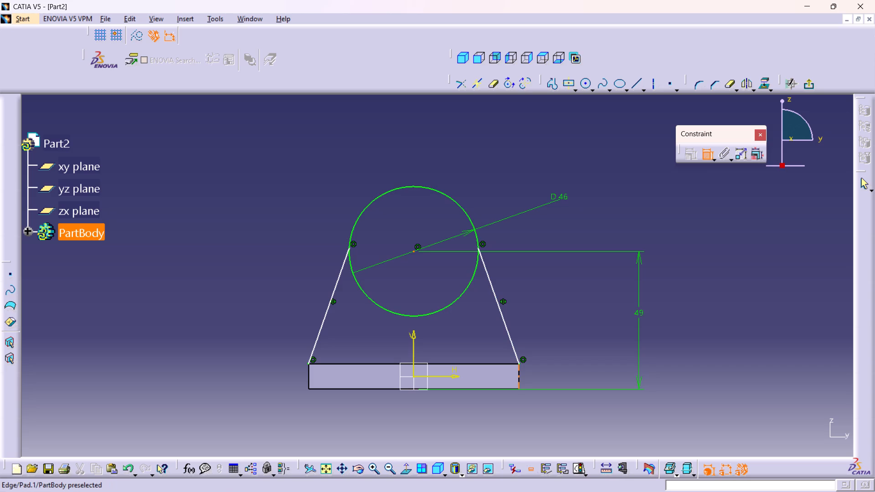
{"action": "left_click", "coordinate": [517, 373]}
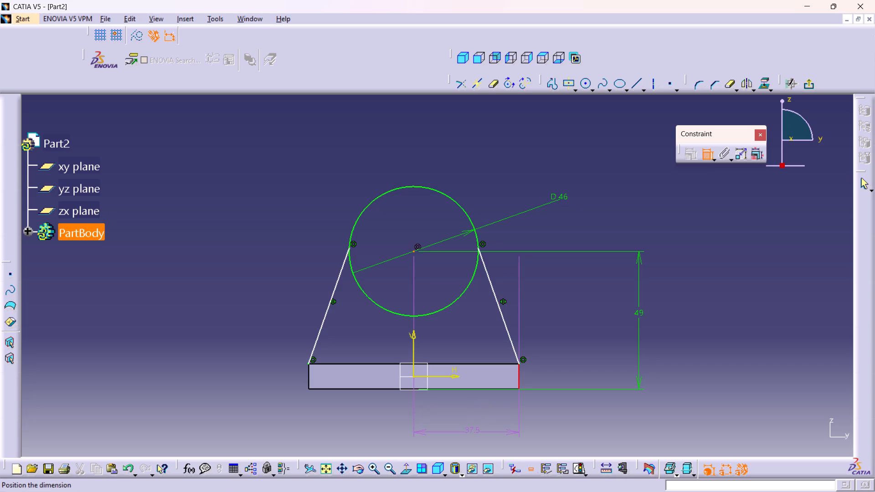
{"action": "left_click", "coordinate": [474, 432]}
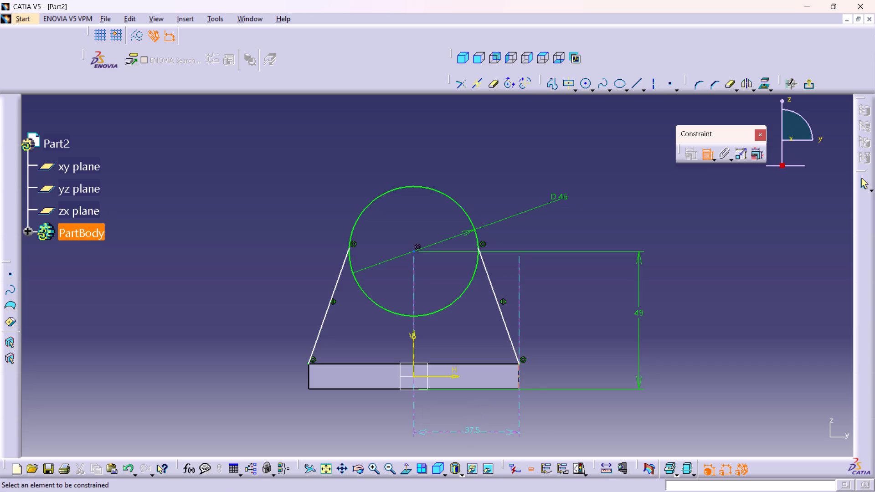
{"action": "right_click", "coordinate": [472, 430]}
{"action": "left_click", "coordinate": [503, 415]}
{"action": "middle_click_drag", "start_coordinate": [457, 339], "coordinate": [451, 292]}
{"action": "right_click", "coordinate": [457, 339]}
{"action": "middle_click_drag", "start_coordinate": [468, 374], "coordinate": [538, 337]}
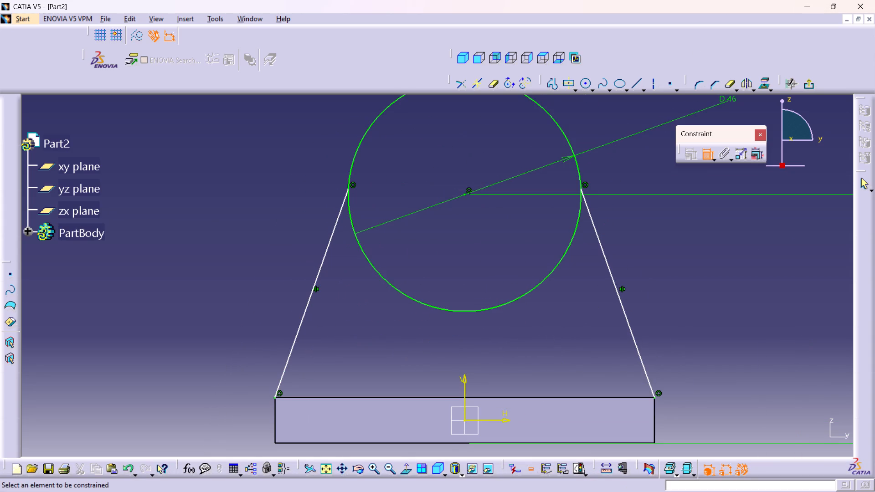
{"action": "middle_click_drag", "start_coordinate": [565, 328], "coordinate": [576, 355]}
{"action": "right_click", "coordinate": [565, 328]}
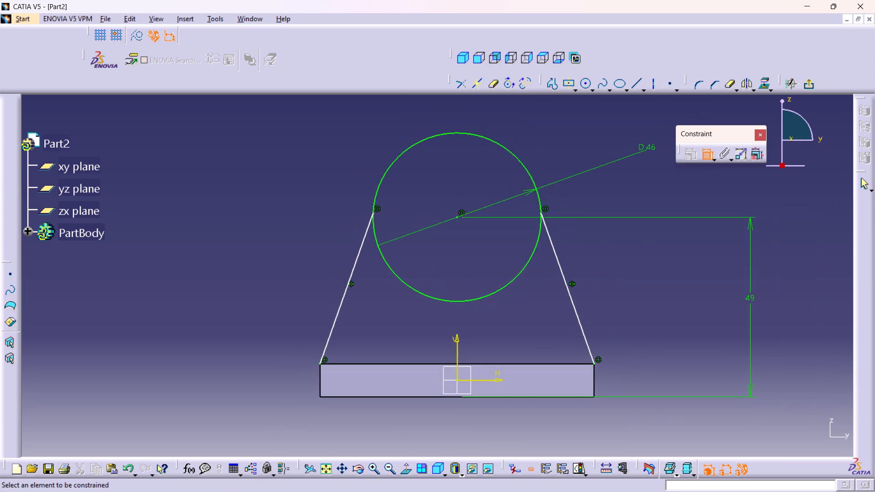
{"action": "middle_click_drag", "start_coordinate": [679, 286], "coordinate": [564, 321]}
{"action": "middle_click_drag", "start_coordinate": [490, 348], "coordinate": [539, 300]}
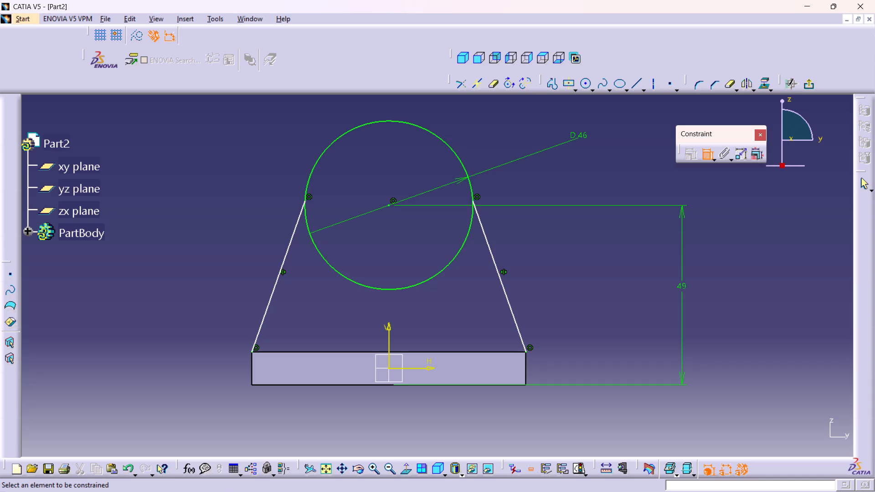
Sketch a circle of about 37 mm diameter inside the 46 mm circle, sharing its center.
{"action": "middle_click_drag", "start_coordinate": [549, 253], "coordinate": [581, 259]}
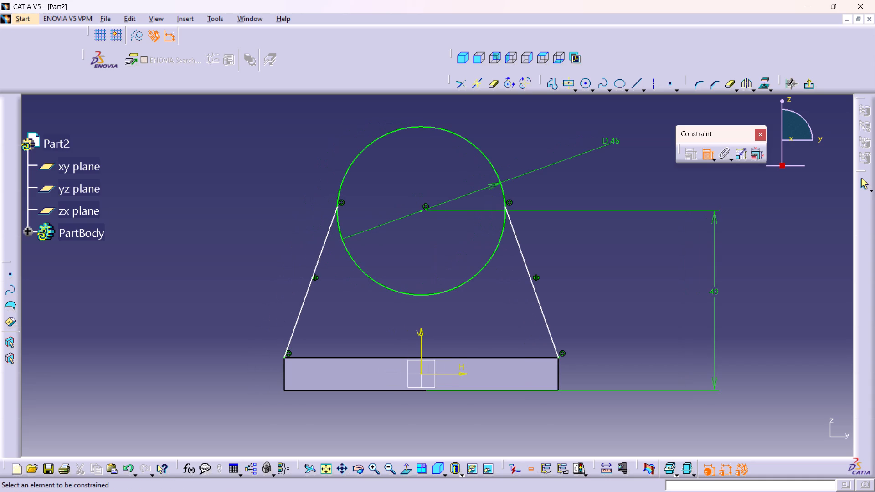
{"action": "double_click", "coordinate": [586, 83]}
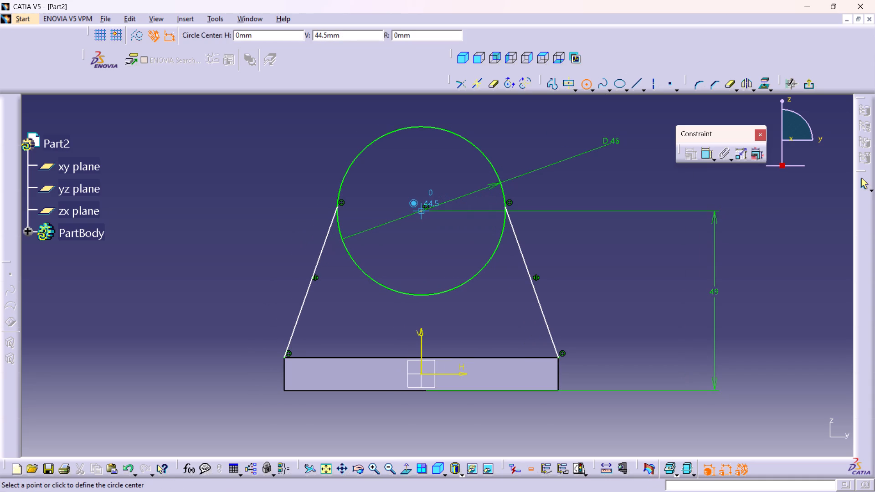
{"action": "left_click", "coordinate": [421, 210]}
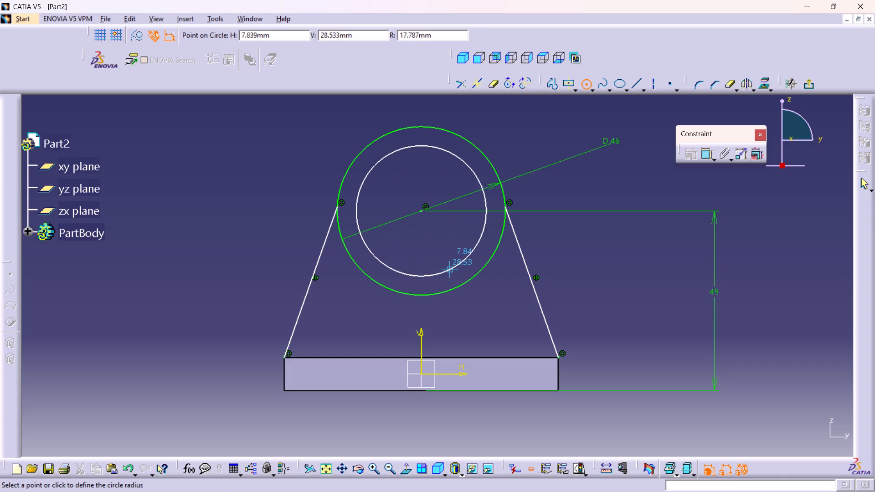
{"action": "left_click", "coordinate": [450, 272]}
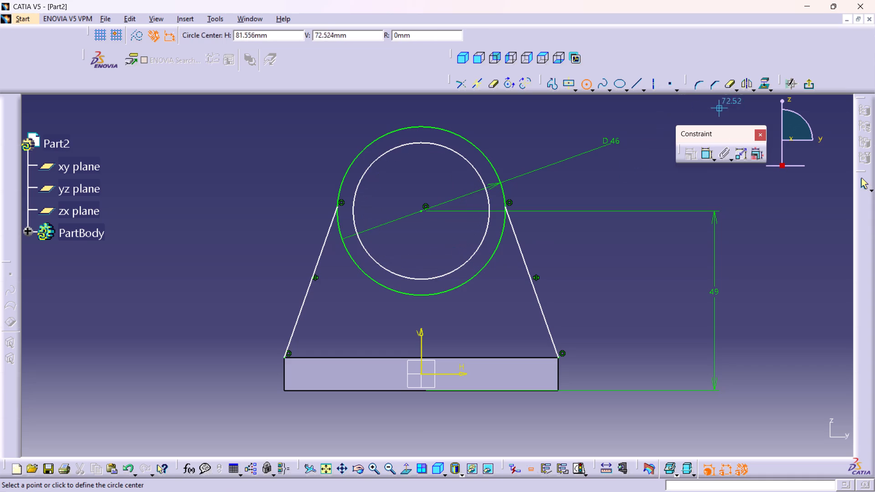
Dimension the inner circle's diameter and set it to 30 mm.
{"action": "double_click", "coordinate": [702, 155]}
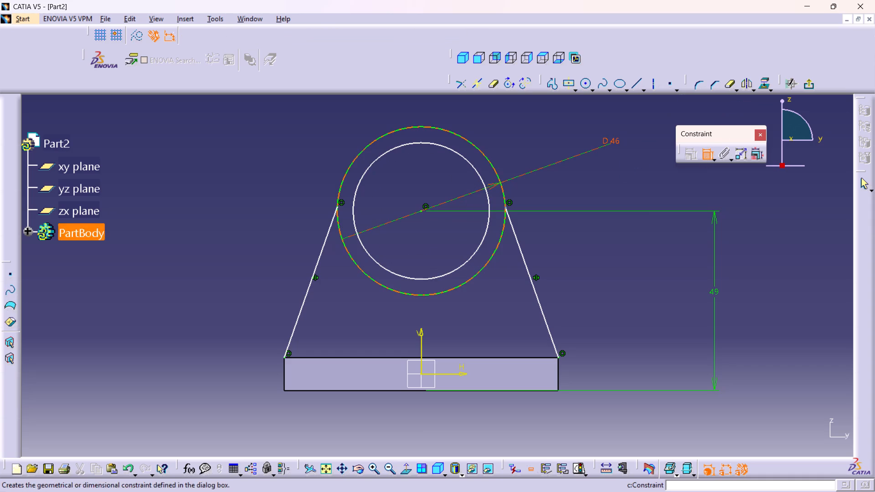
{"action": "left_click", "coordinate": [479, 172]}
{"action": "left_click", "coordinate": [560, 116]}
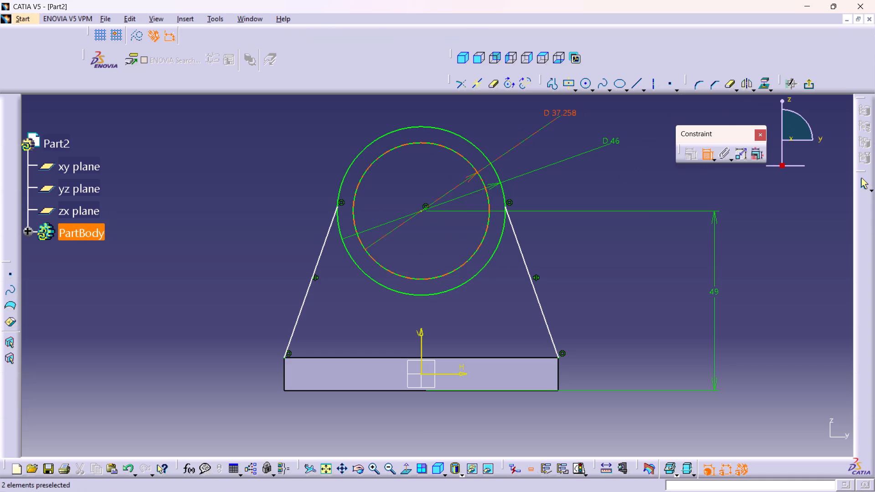
{"action": "double_click", "coordinate": [558, 113]}
{"action": "type", "text": "15"}
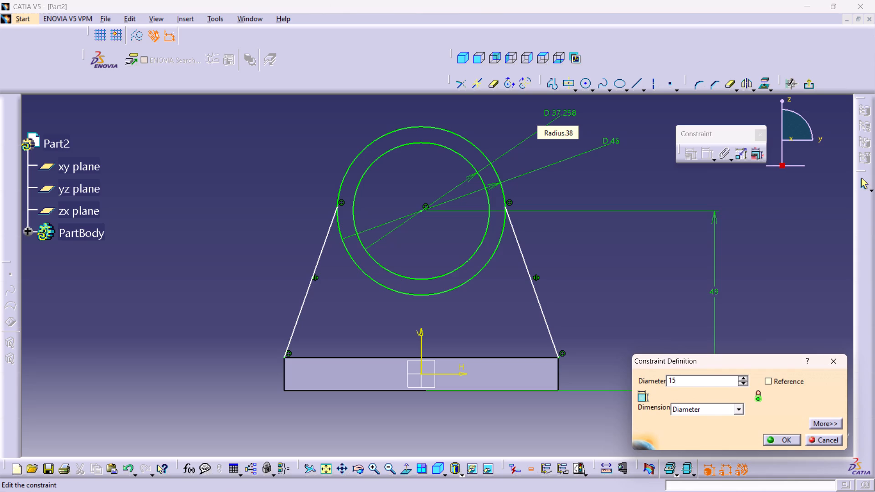
{"action": "key", "text": "BackSpace"}
{"action": "key", "text": "BackSpace"}
{"action": "type", "text": "30"}
{"action": "key", "text": "Return"}
Draw a horizontal line about 46 mm long joining the upper endpoints of the two slanted sides.
{"action": "middle_click_drag", "start_coordinate": [553, 179], "coordinate": [575, 209]}
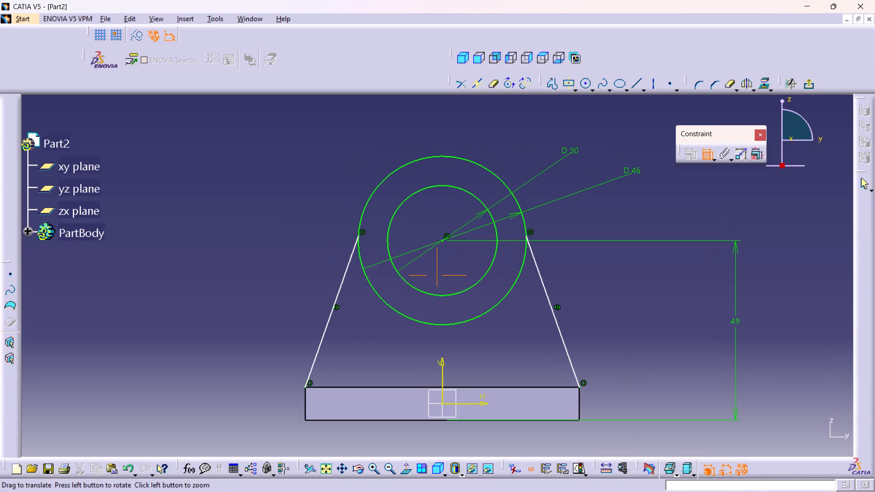
{"action": "middle_click_drag", "start_coordinate": [575, 209], "coordinate": [576, 209]}
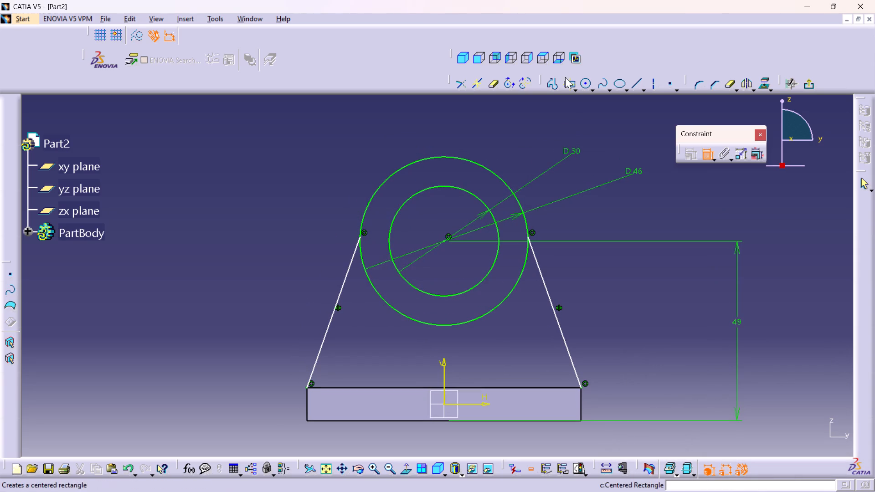
{"action": "double_click", "coordinate": [549, 87]}
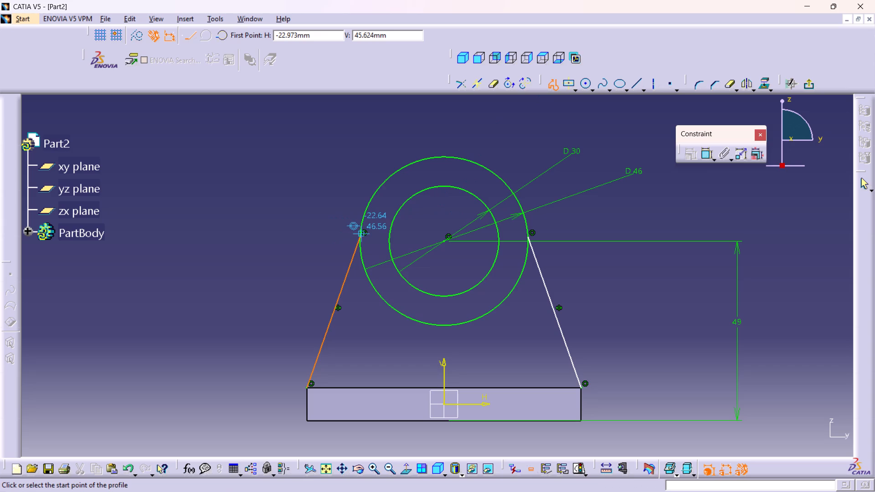
{"action": "left_click", "coordinate": [360, 239]}
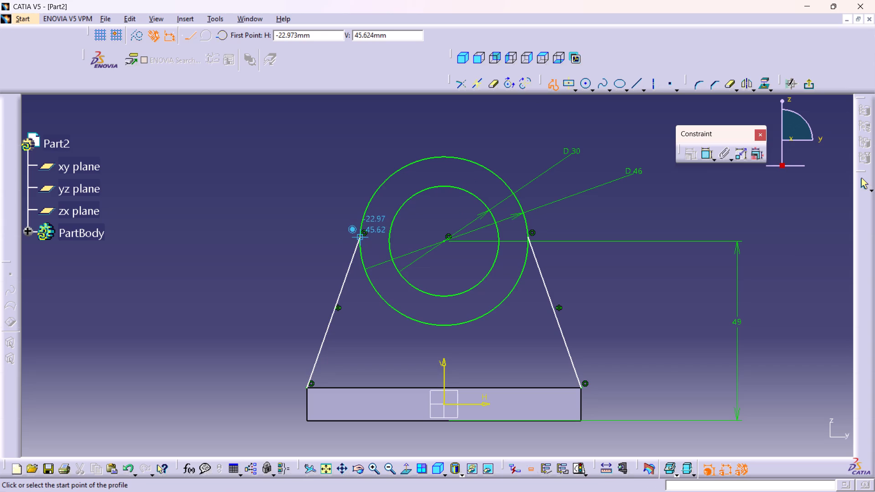
{"action": "left_click", "coordinate": [530, 238]}
{"action": "left_click", "coordinate": [863, 182]}
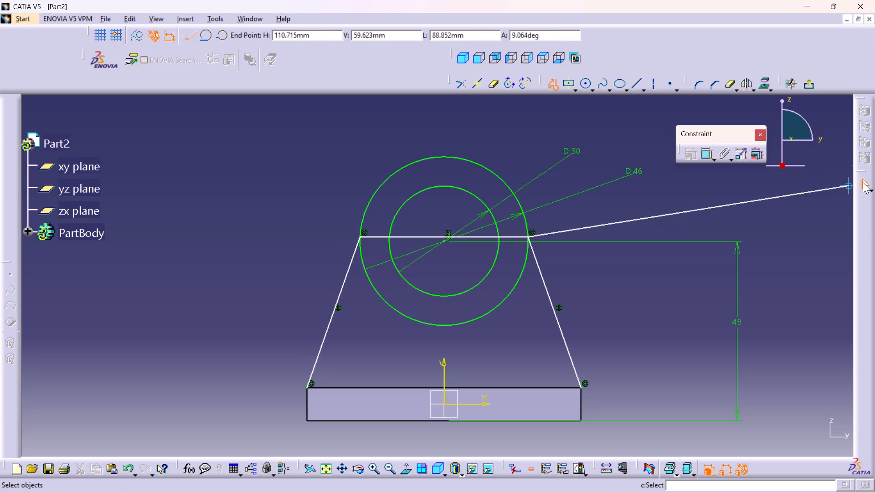
{"action": "left_click", "coordinate": [605, 214]}
Delete the 49 mm height dimension between the circles' center and the plate's bottom edge.
{"action": "middle_click_drag", "start_coordinate": [463, 265], "coordinate": [458, 234]}
{"action": "right_click", "coordinate": [463, 265]}
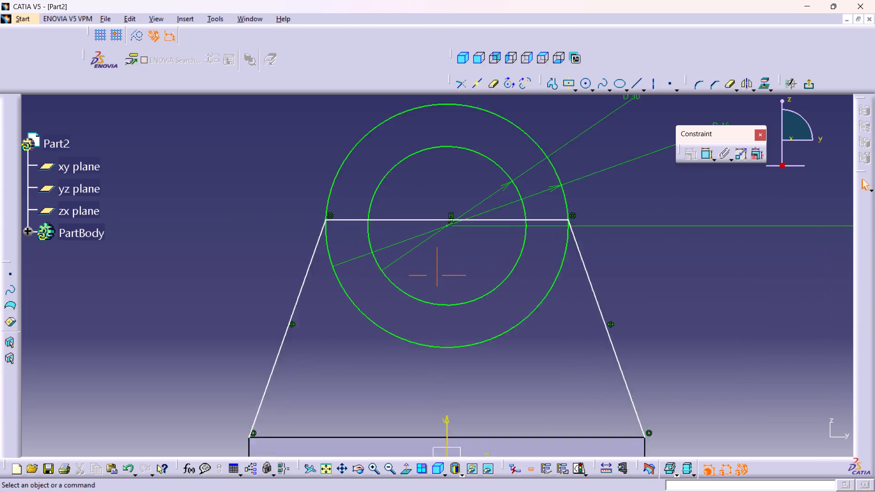
{"action": "middle_click_drag", "start_coordinate": [458, 234], "coordinate": [451, 192]}
{"action": "middle_click_drag", "start_coordinate": [469, 224], "coordinate": [472, 260]}
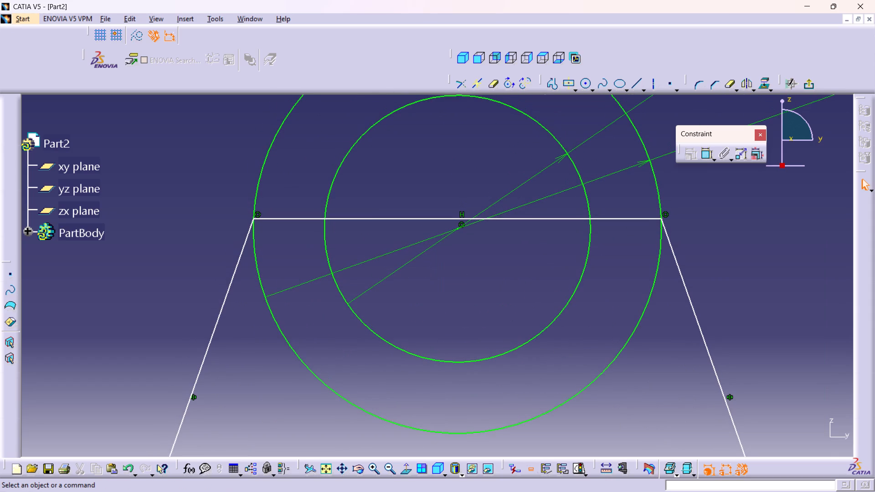
{"action": "middle_click_drag", "start_coordinate": [520, 247], "coordinate": [483, 199]}
{"action": "right_click", "coordinate": [483, 186]}
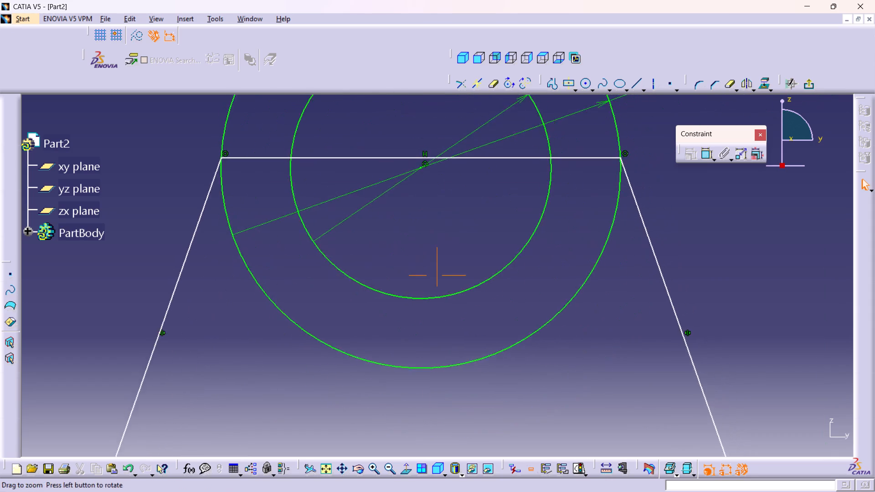
{"action": "middle_click_drag", "start_coordinate": [483, 199], "coordinate": [501, 303]}
{"action": "right_click", "coordinate": [603, 294]}
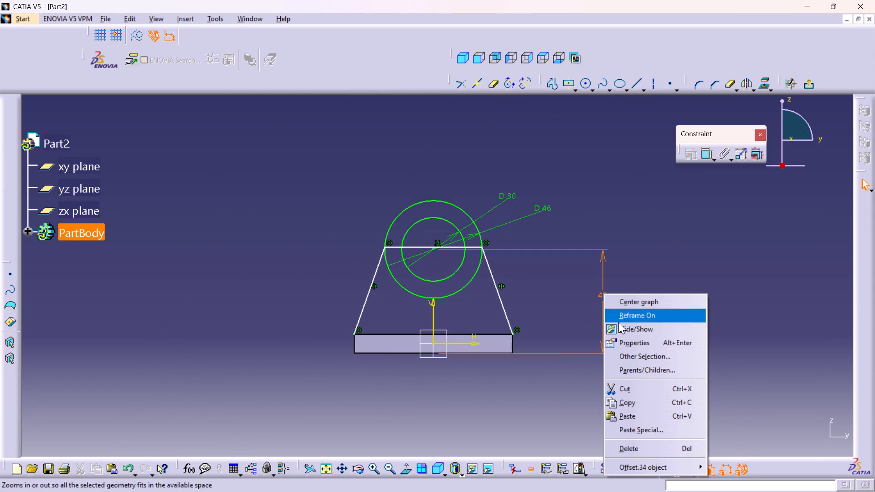
{"action": "left_click", "coordinate": [637, 445]}
Constrain the circles' center point to be coincident with the horizontal line.
{"action": "middle_click_drag", "start_coordinate": [470, 318], "coordinate": [452, 222]}
{"action": "right_click", "coordinate": [470, 318]}
{"action": "middle_click_drag", "start_coordinate": [484, 209], "coordinate": [519, 265]}
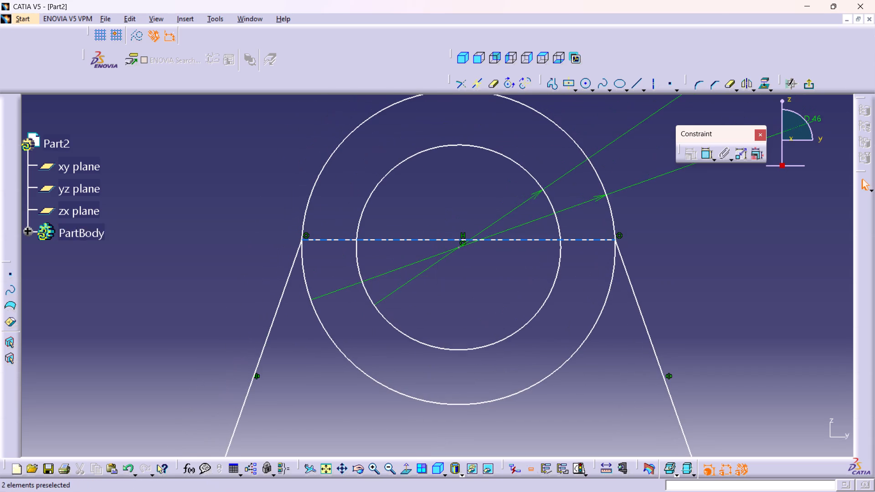
{"action": "middle_click_drag", "start_coordinate": [438, 241], "coordinate": [430, 169]}
{"action": "right_click", "coordinate": [438, 241]}
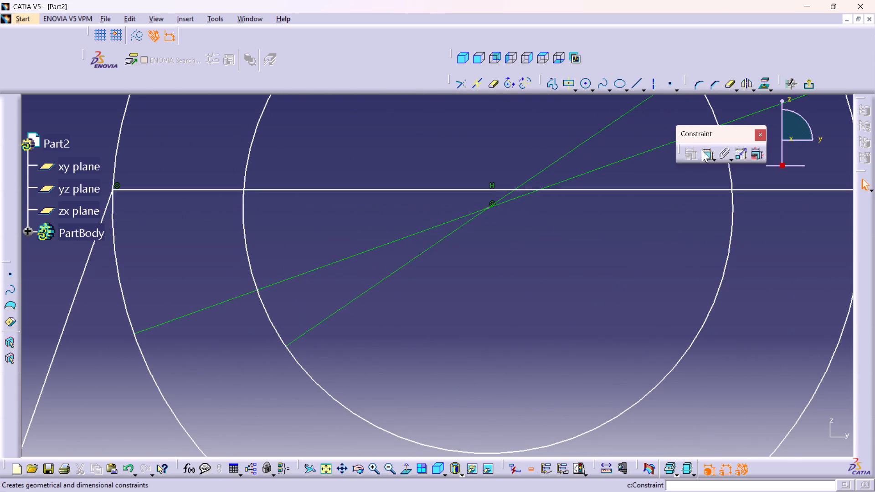
{"action": "double_click", "coordinate": [705, 150]}
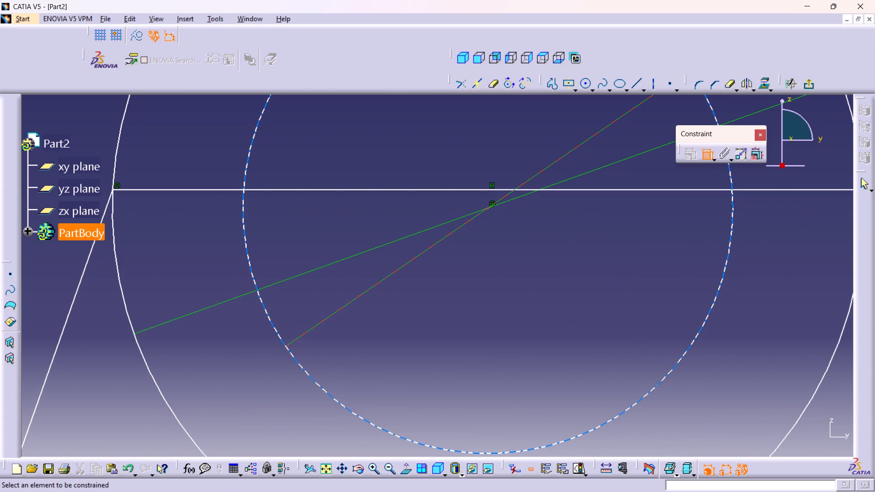
{"action": "left_click", "coordinate": [488, 210]}
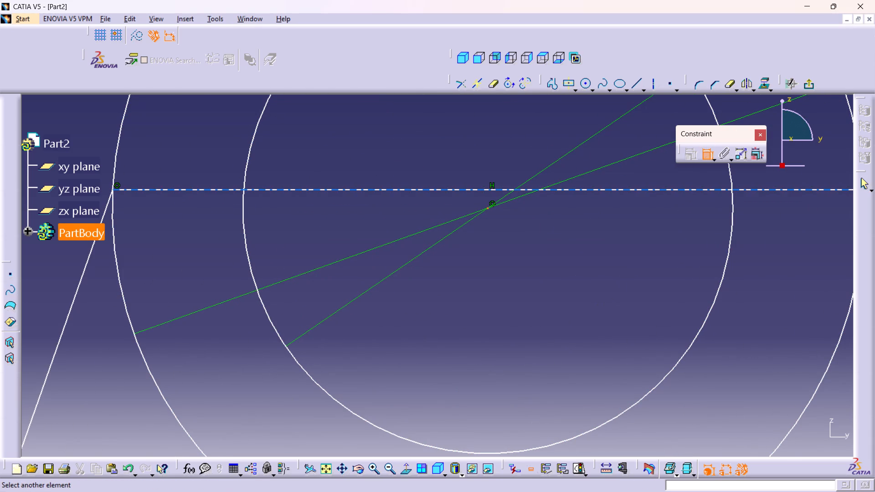
{"action": "left_click", "coordinate": [486, 190]}
{"action": "right_click", "coordinate": [488, 233]}
{"action": "left_click", "coordinate": [539, 302]}
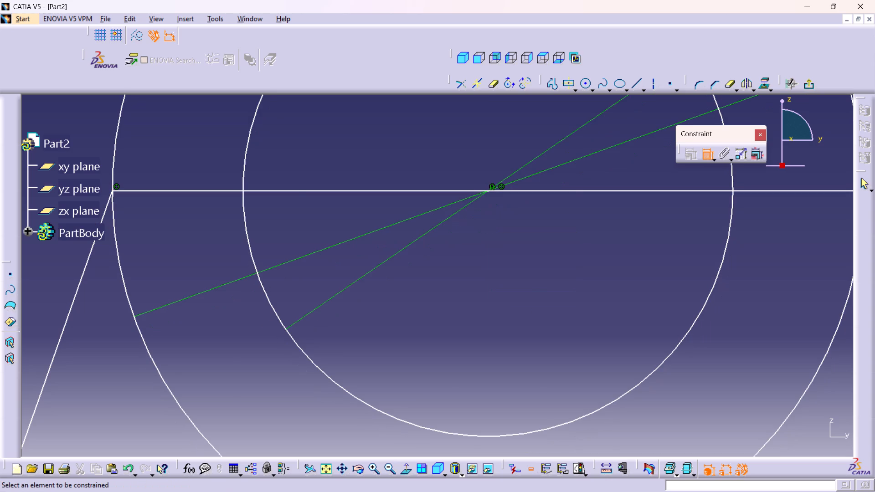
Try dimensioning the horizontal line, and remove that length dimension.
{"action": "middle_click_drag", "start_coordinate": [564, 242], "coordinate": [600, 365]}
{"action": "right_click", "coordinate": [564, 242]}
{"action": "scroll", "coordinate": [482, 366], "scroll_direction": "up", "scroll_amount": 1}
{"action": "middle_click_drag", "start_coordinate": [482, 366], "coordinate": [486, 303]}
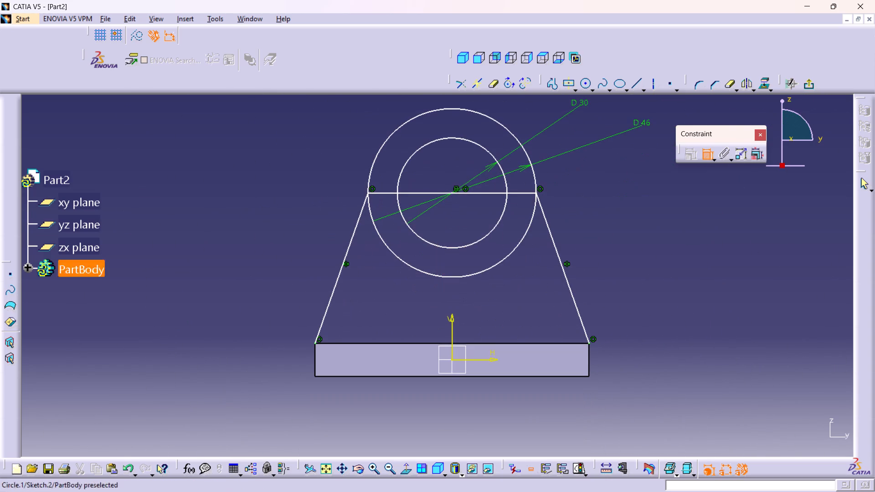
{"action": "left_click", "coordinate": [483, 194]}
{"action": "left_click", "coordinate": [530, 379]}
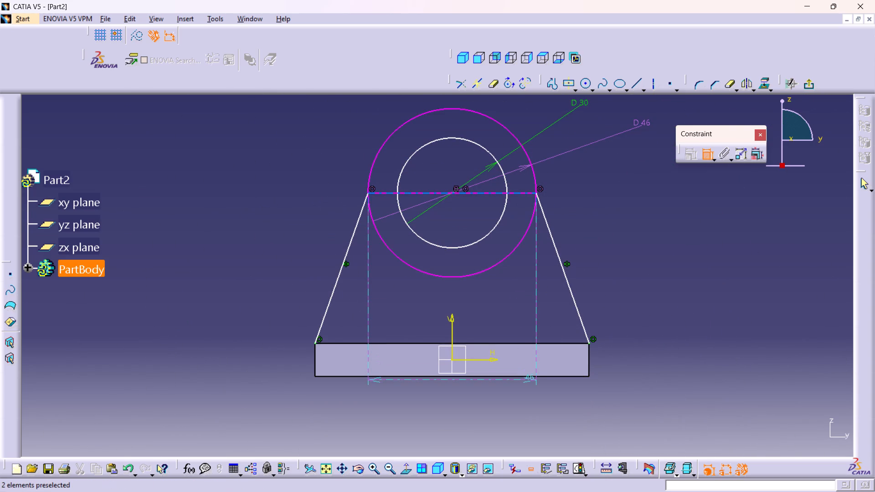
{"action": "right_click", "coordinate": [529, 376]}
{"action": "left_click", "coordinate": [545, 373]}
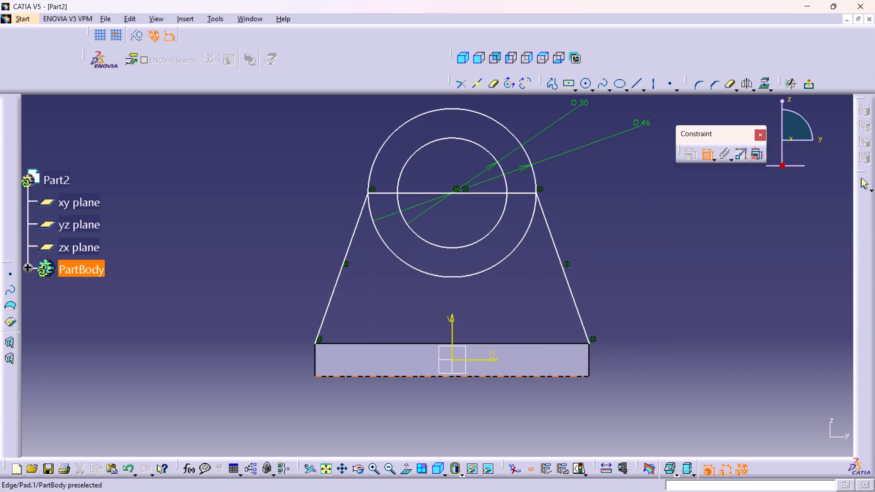
Dimension the horizontal line's height from the plate's bottom edge and set it to 49 mm.
{"action": "left_click", "coordinate": [490, 195]}
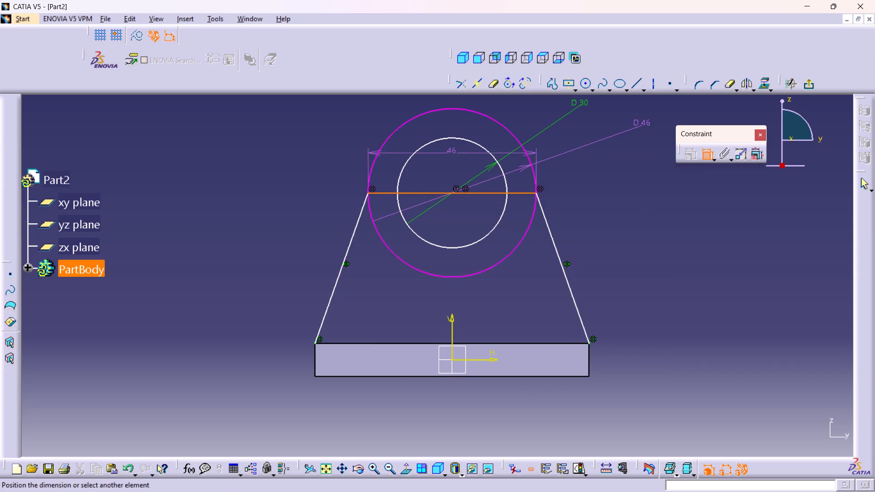
{"action": "left_click", "coordinate": [550, 377]}
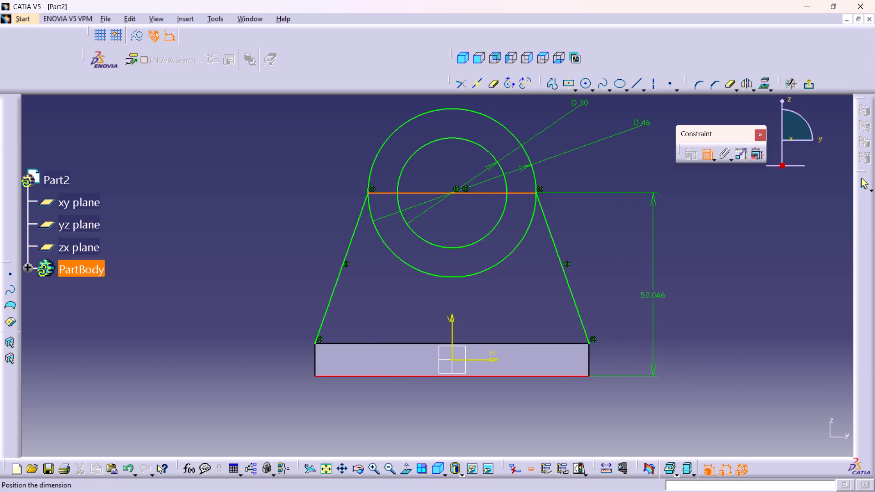
{"action": "left_click", "coordinate": [654, 295]}
{"action": "double_click", "coordinate": [659, 290]}
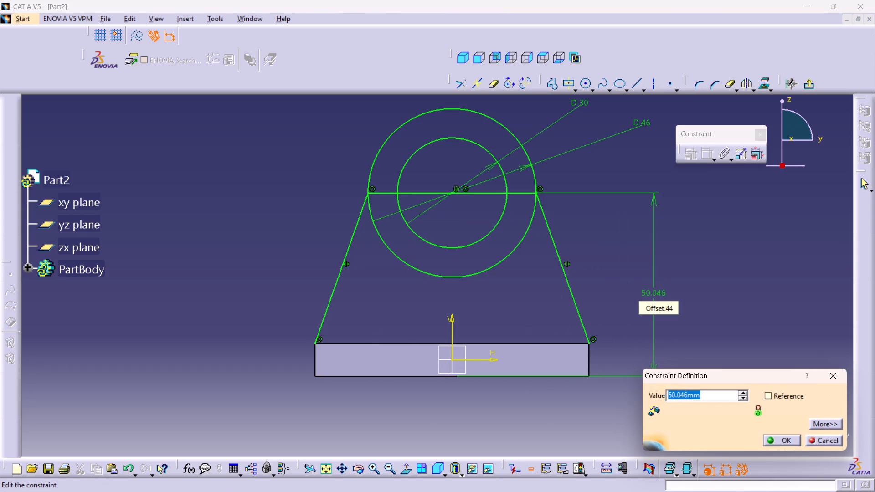
{"action": "type", "text": "49"}
{"action": "key", "text": "Return"}
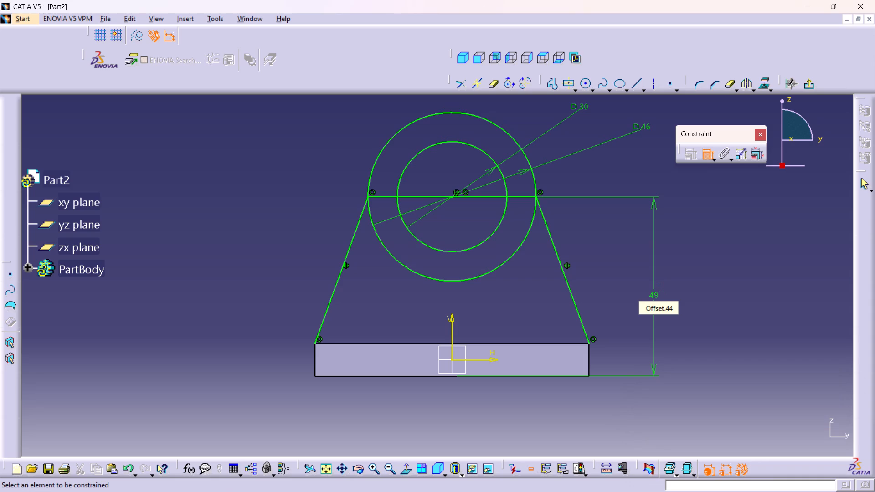
Project the plate's top edge into the sketch to close the profile's base.
{"action": "middle_click_drag", "start_coordinate": [475, 236], "coordinate": [494, 264]}
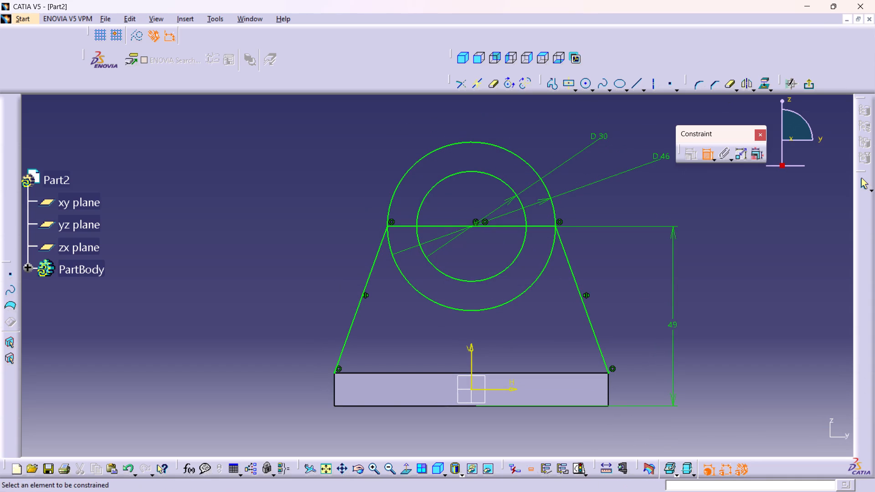
{"action": "left_click", "coordinate": [705, 152]}
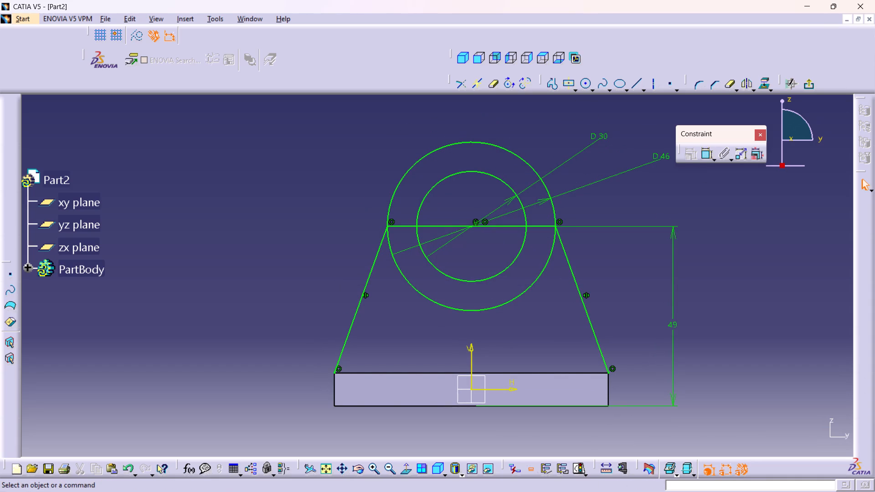
{"action": "left_click", "coordinate": [529, 374]}
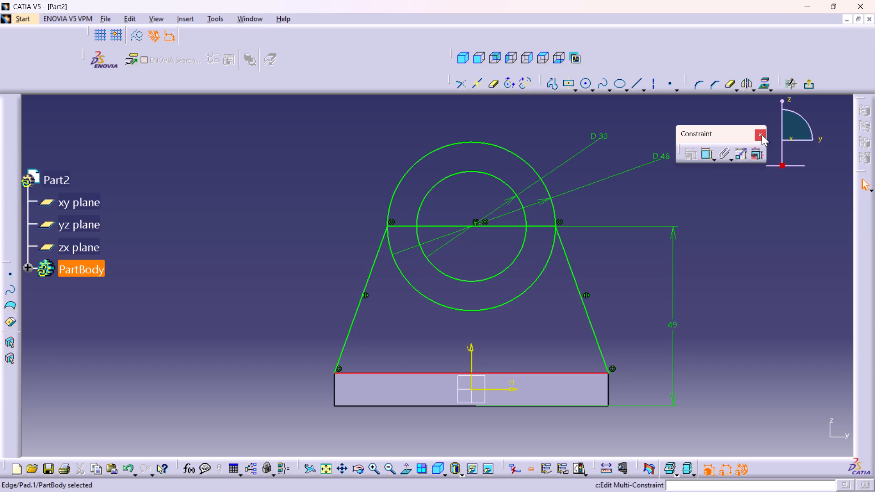
{"action": "left_click", "coordinate": [767, 84]}
{"action": "left_click", "coordinate": [631, 317]}
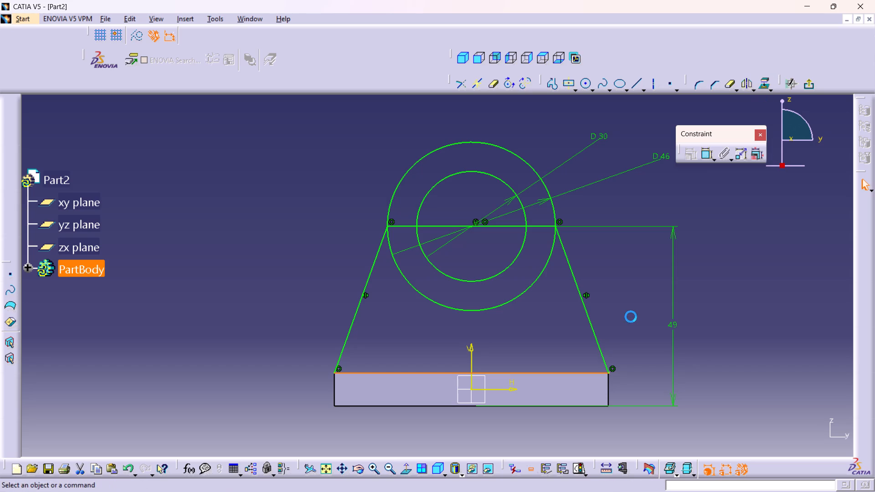
Trim away the upper halves of the 46 and 30 mm circles and the horizontal line inside the inner circle, and exit the sketch.
{"action": "double_click", "coordinate": [729, 84]}
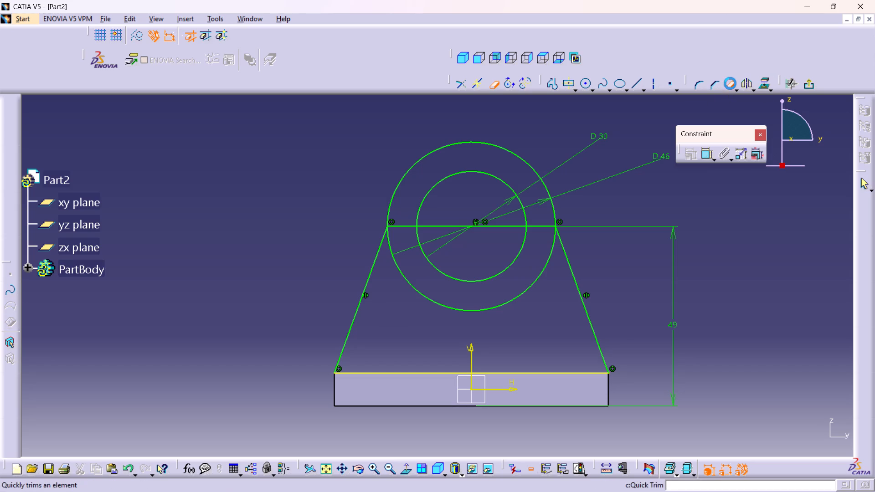
{"action": "left_click", "coordinate": [499, 145]}
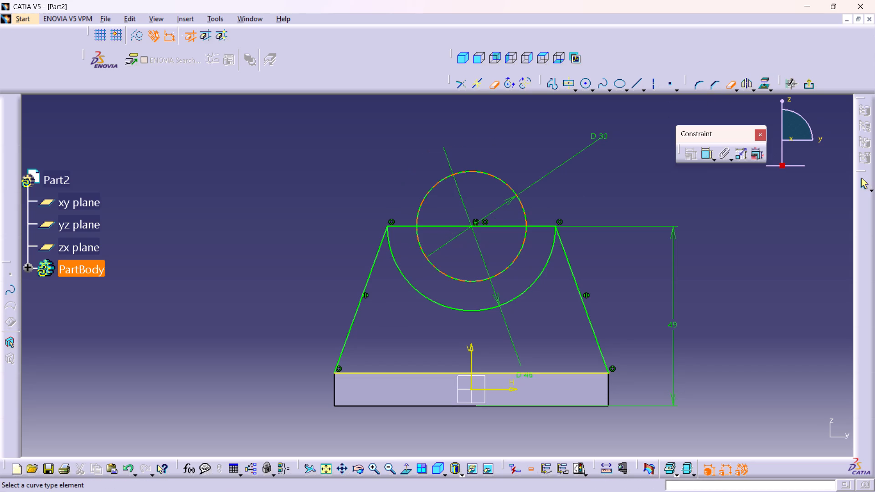
{"action": "left_click", "coordinate": [490, 174]}
{"action": "left_click", "coordinate": [492, 227]}
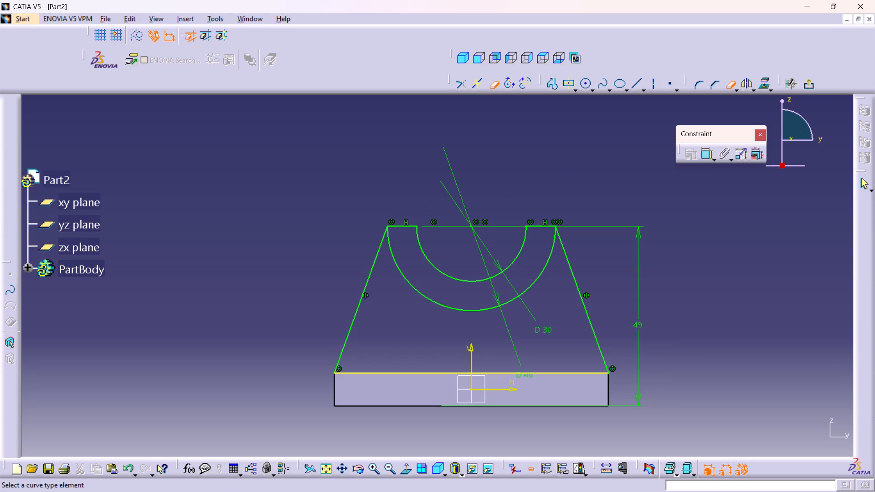
{"action": "left_click", "coordinate": [805, 87]}
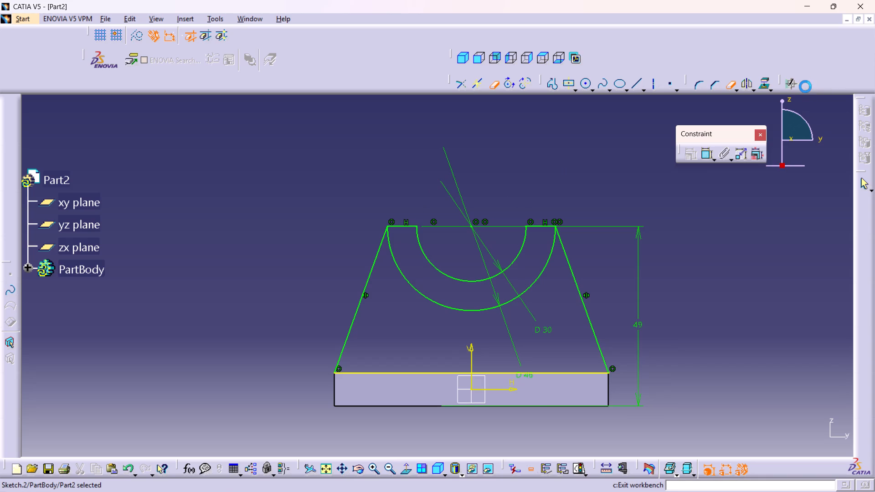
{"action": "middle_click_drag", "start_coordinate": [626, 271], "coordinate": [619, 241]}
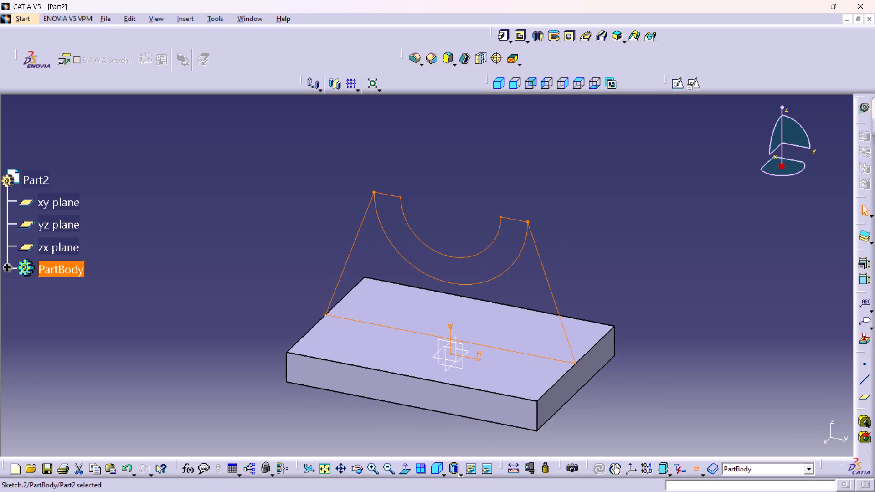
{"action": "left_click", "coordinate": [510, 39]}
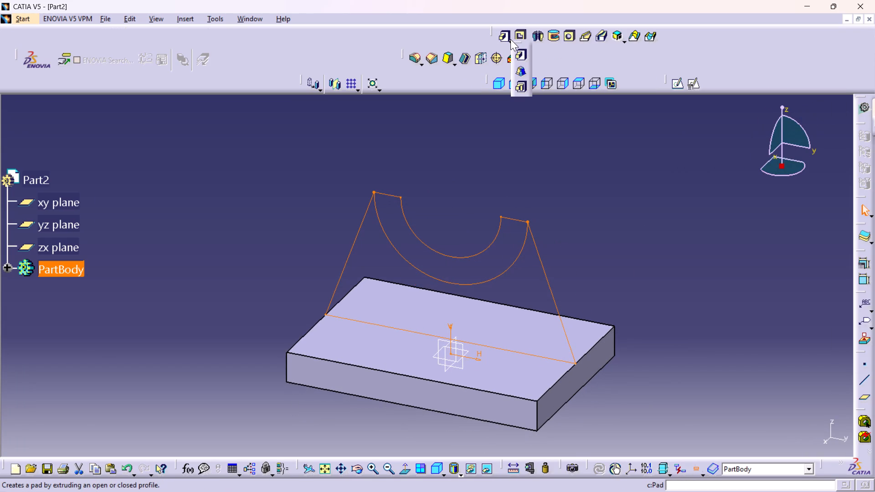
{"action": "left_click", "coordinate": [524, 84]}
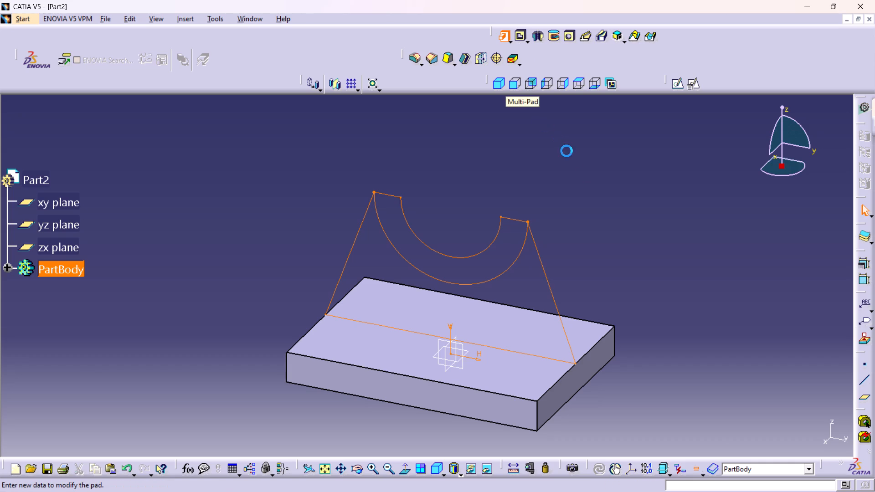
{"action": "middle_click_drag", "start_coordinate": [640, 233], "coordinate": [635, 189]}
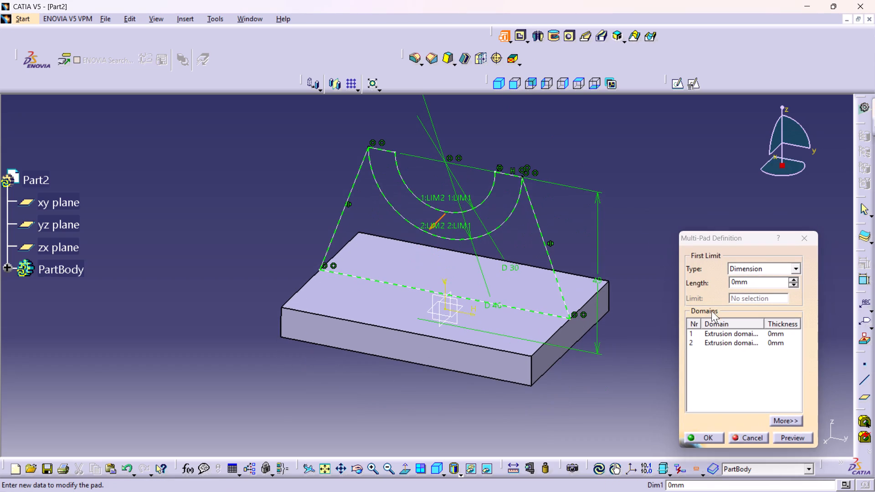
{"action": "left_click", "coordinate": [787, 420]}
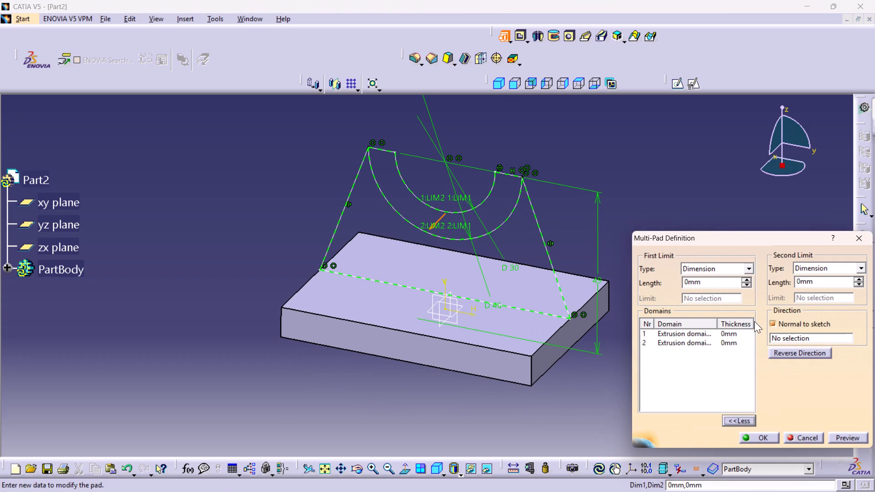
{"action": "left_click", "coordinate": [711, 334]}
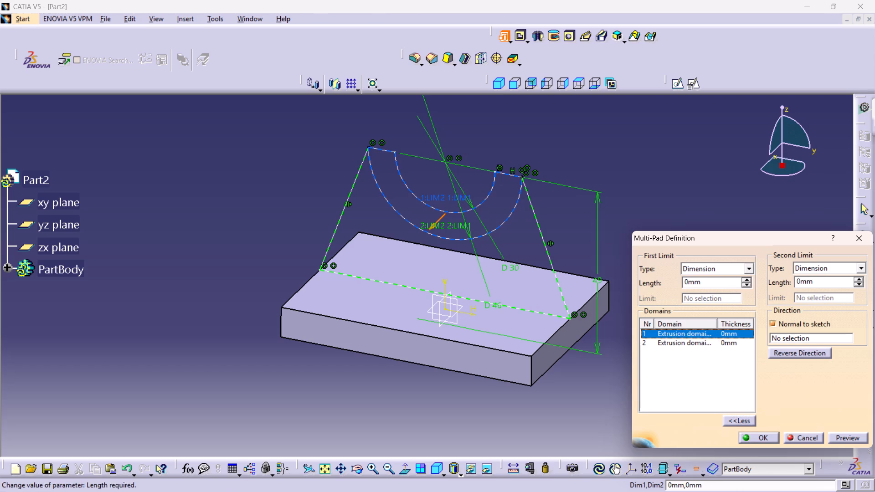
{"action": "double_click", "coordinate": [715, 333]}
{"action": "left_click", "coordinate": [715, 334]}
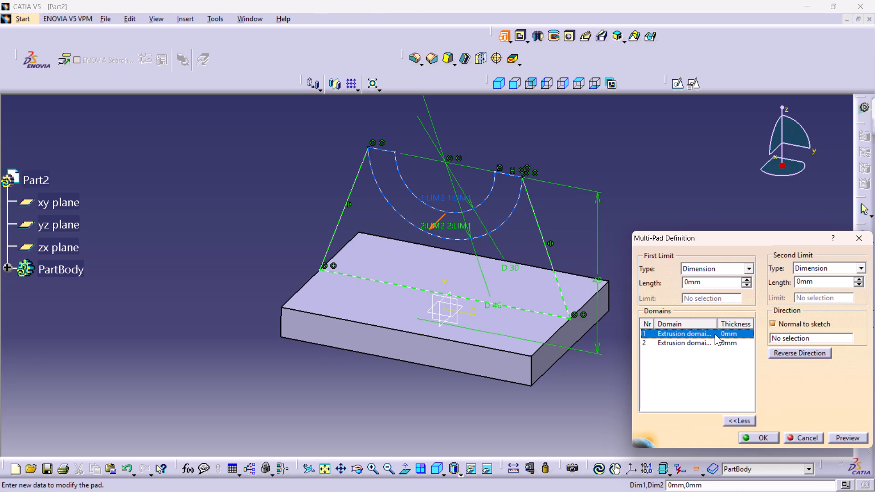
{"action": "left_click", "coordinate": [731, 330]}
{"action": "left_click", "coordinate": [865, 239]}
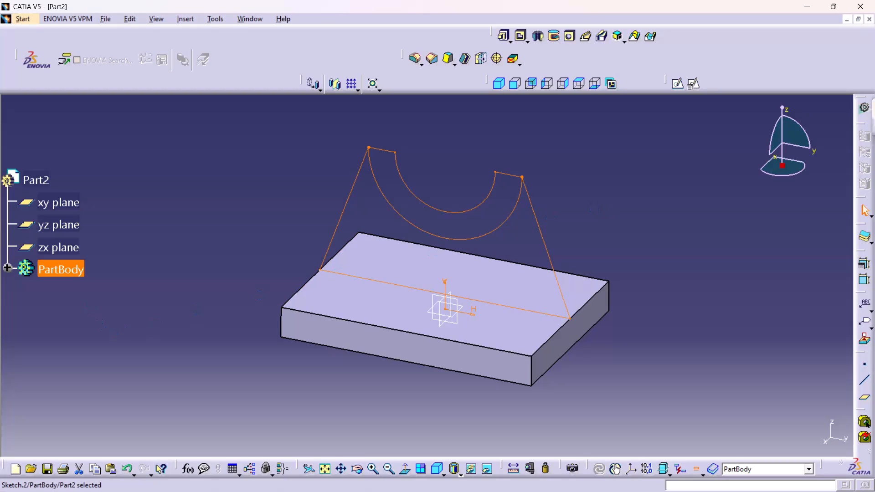
Reopen Sketch.2 and trim away the 30 mm inner arc and the two short horizontal segments at its ends.
{"action": "left_click", "coordinate": [3, 266]}
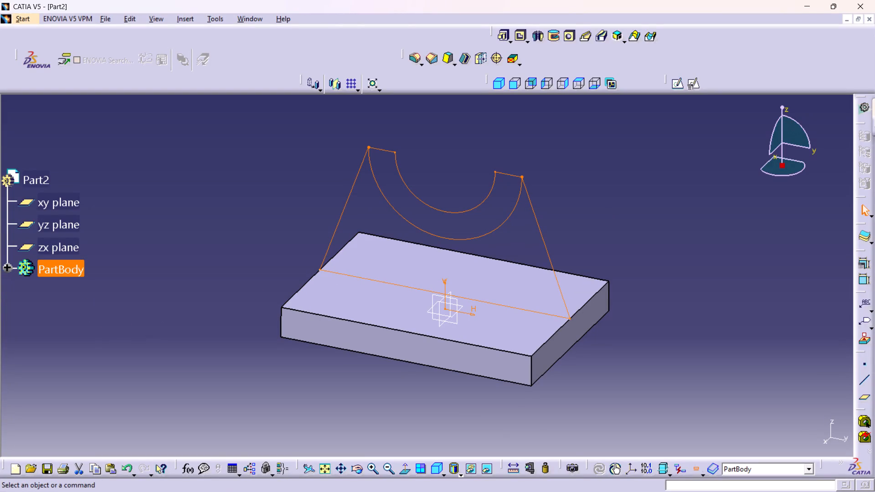
{"action": "left_click", "coordinate": [8, 267]}
{"action": "double_click", "coordinate": [69, 336]}
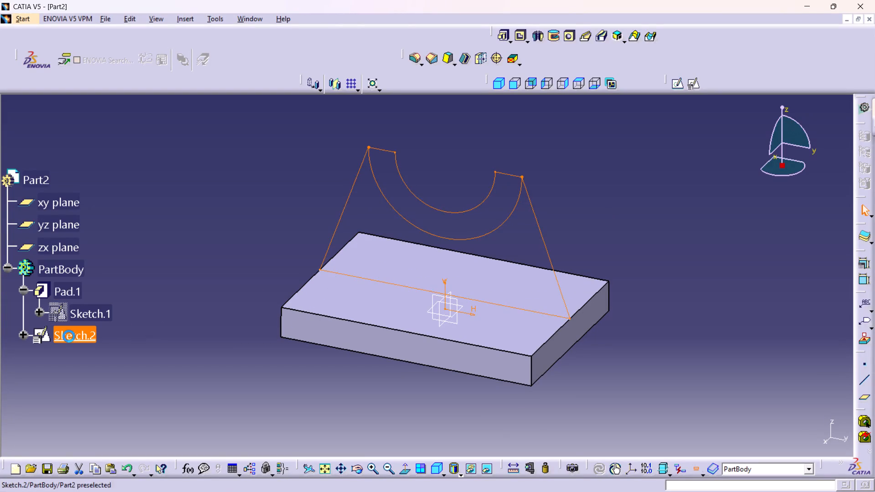
{"action": "middle_click_drag", "start_coordinate": [675, 216], "coordinate": [683, 238]}
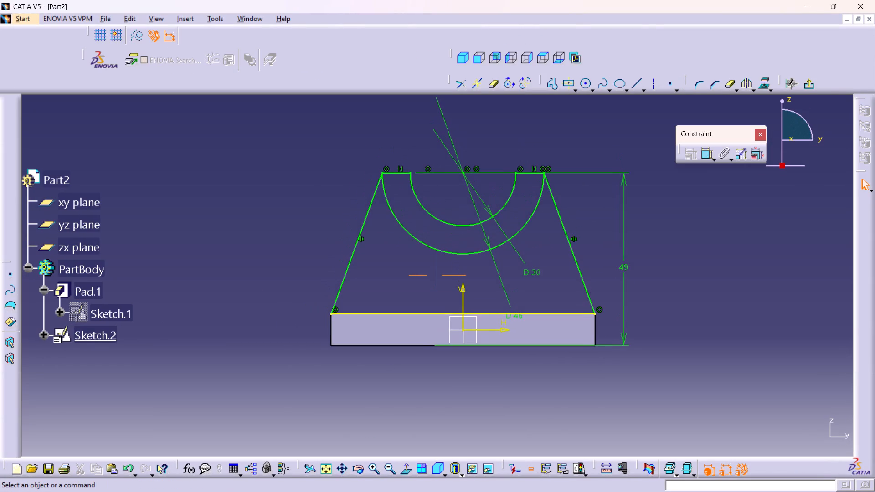
{"action": "middle_click_drag", "start_coordinate": [683, 238], "coordinate": [684, 242]}
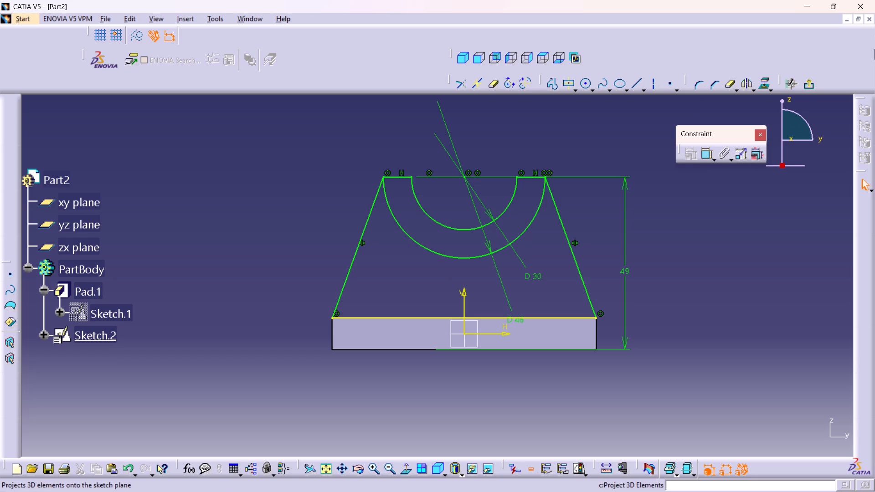
{"action": "left_click", "coordinate": [729, 81]}
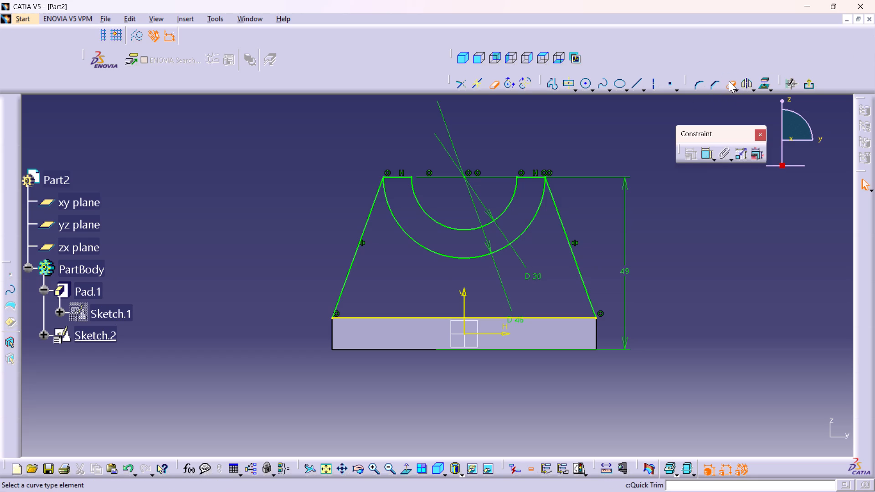
{"action": "left_click", "coordinate": [506, 210]}
{"action": "left_click", "coordinate": [529, 174]}
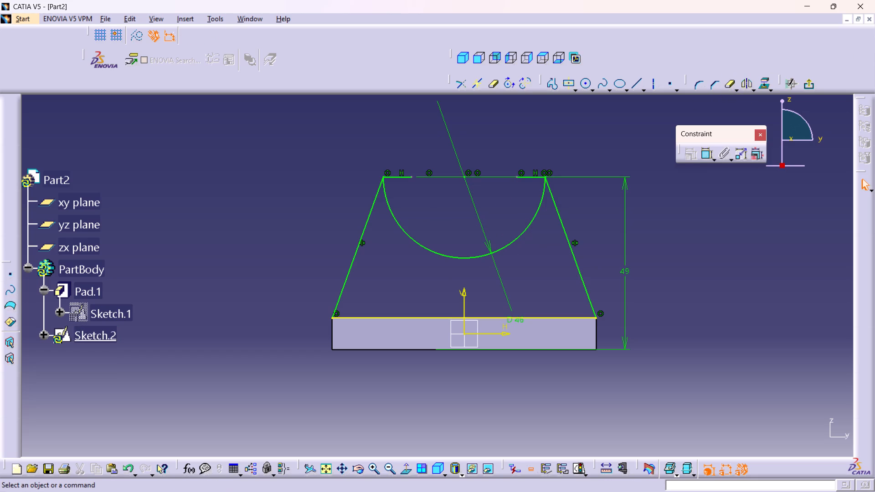
{"action": "left_click", "coordinate": [524, 176]}
{"action": "left_click", "coordinate": [523, 194]}
{"action": "double_click", "coordinate": [733, 82]}
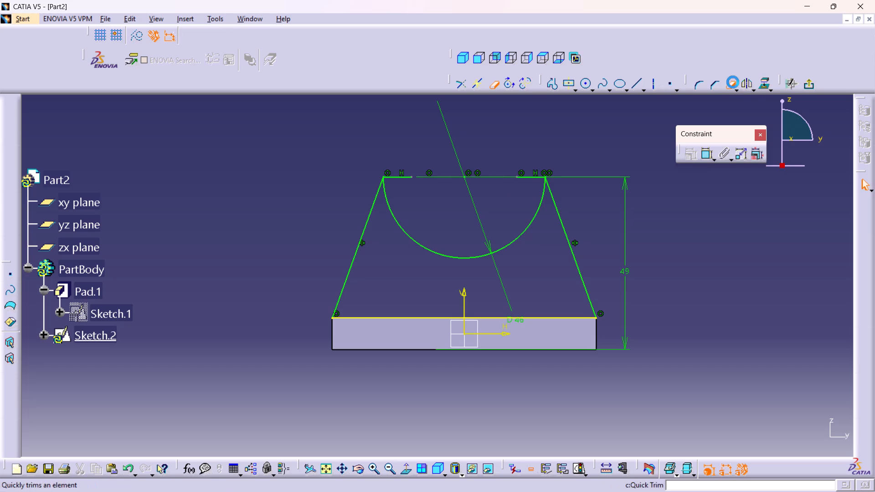
{"action": "left_click", "coordinate": [396, 174]}
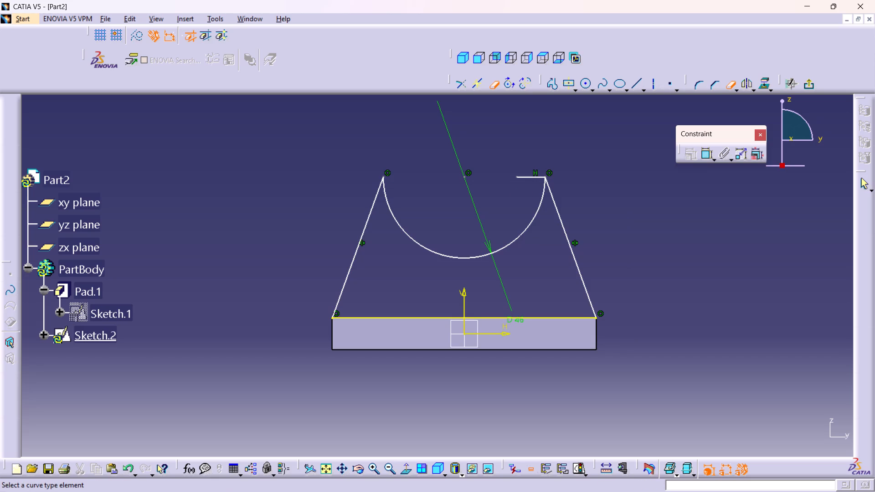
{"action": "left_click", "coordinate": [529, 175]}
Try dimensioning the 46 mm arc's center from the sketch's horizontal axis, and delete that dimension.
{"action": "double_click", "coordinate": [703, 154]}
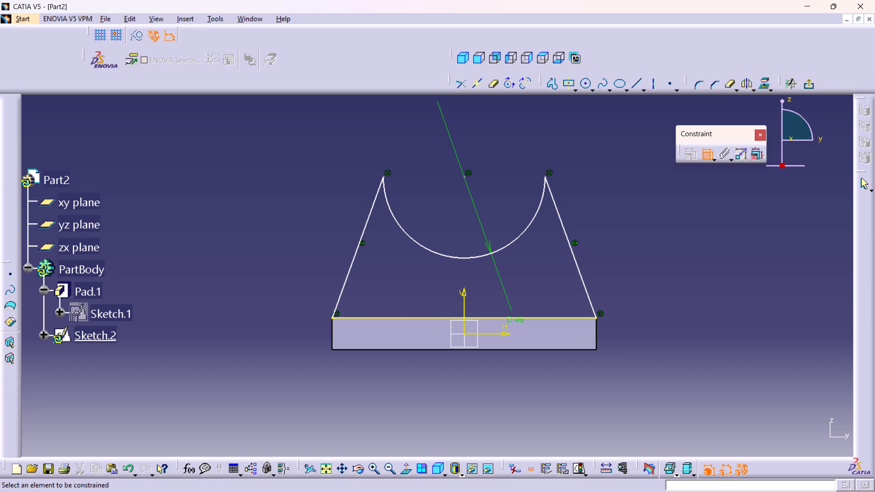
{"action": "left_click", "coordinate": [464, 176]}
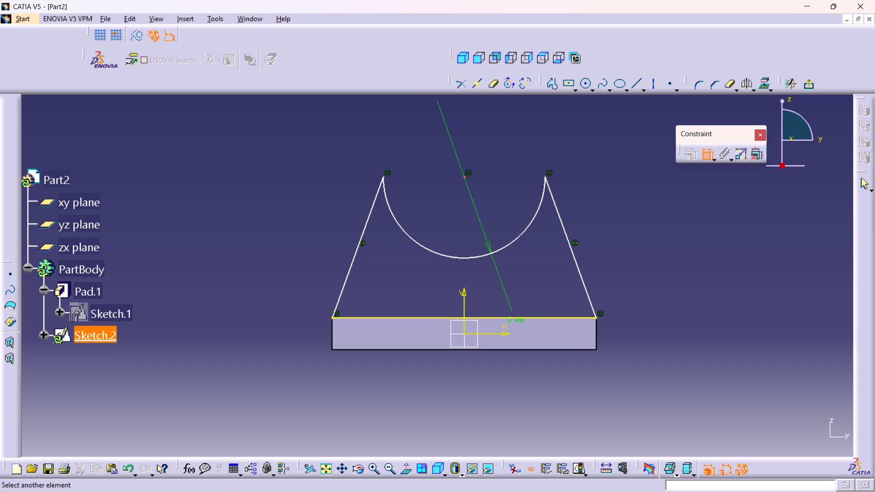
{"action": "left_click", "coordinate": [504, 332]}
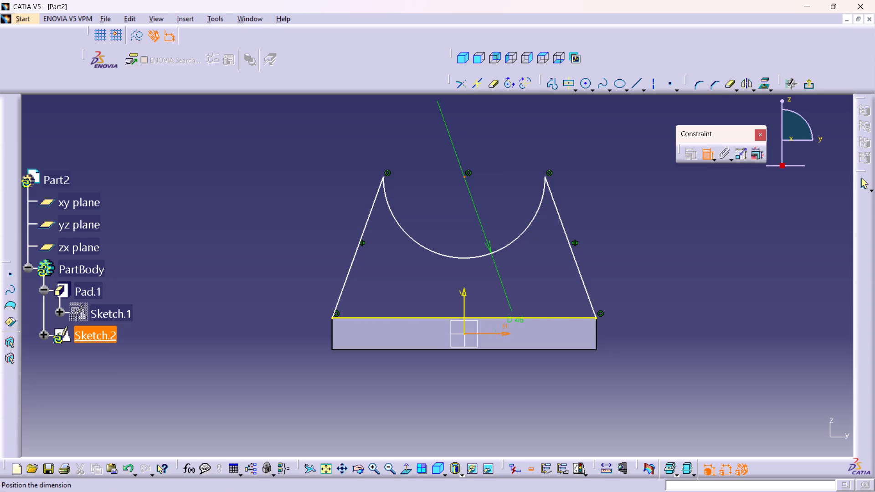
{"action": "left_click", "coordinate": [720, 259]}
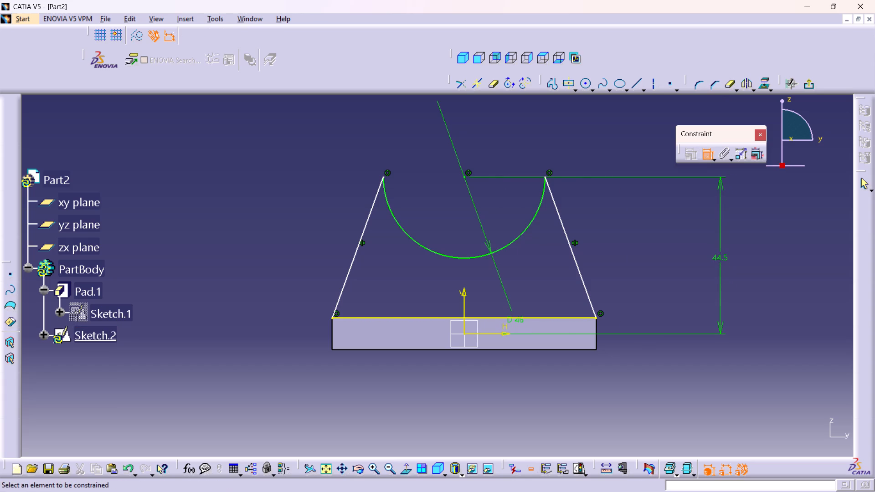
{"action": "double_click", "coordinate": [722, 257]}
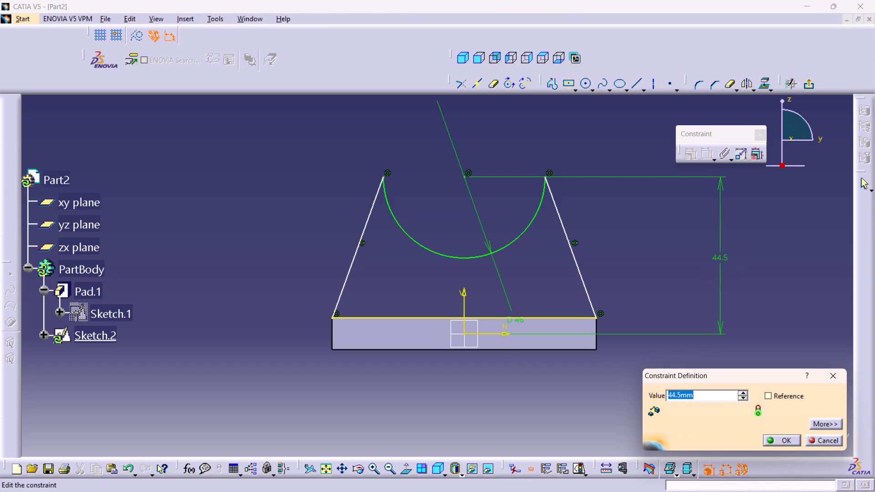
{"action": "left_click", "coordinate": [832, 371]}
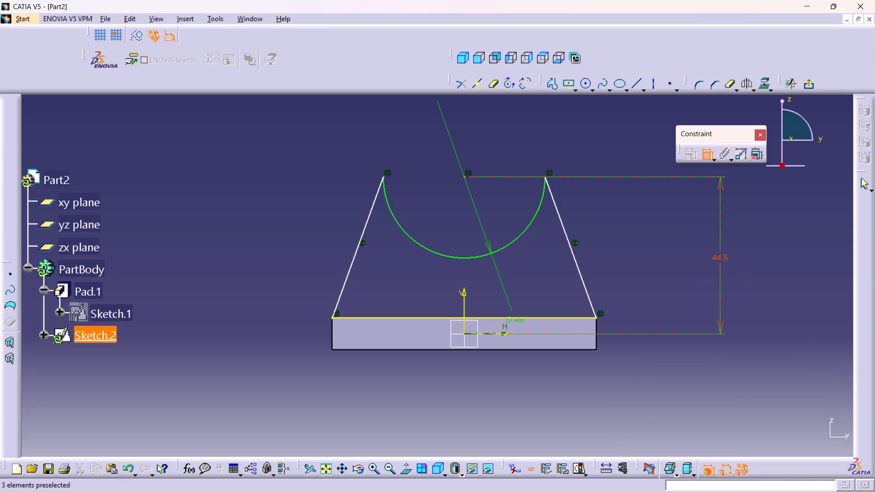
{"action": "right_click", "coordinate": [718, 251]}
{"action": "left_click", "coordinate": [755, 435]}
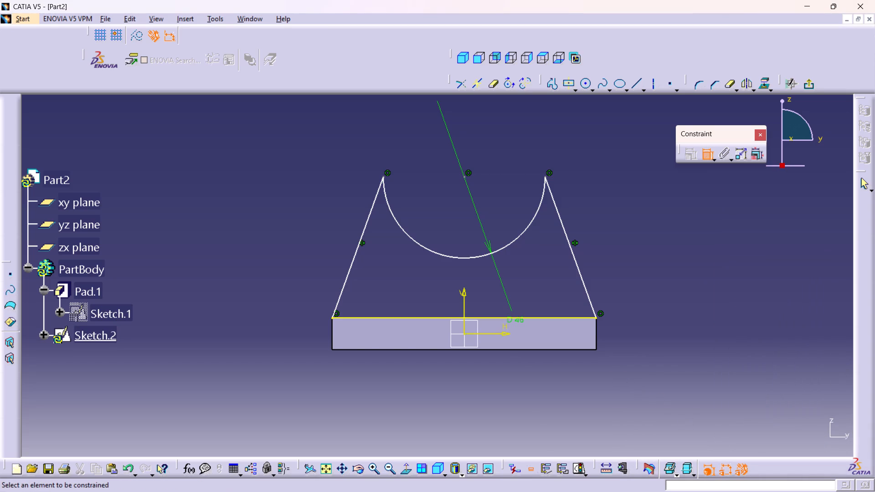
Dimension the height of the 46 mm arc's center from the plate's bottom edge.
{"action": "left_click", "coordinate": [531, 347]}
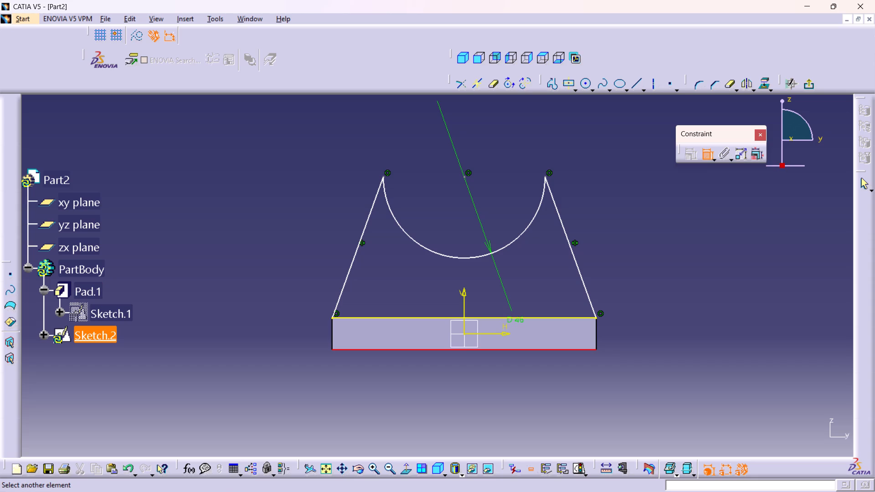
{"action": "left_click", "coordinate": [464, 178]}
{"action": "left_click", "coordinate": [734, 270]}
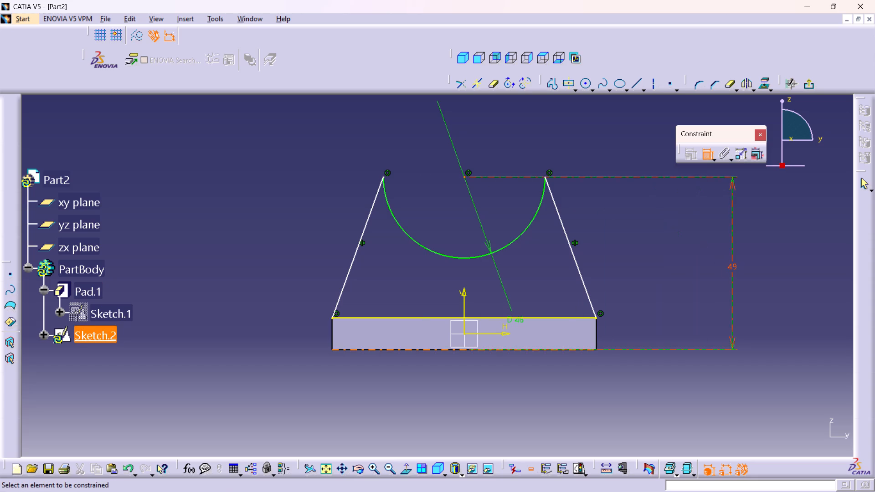
Dimension the offset of the 46 mm arc's center from the sketch's vertical axis.
{"action": "middle_click_drag", "start_coordinate": [528, 272], "coordinate": [561, 306]}
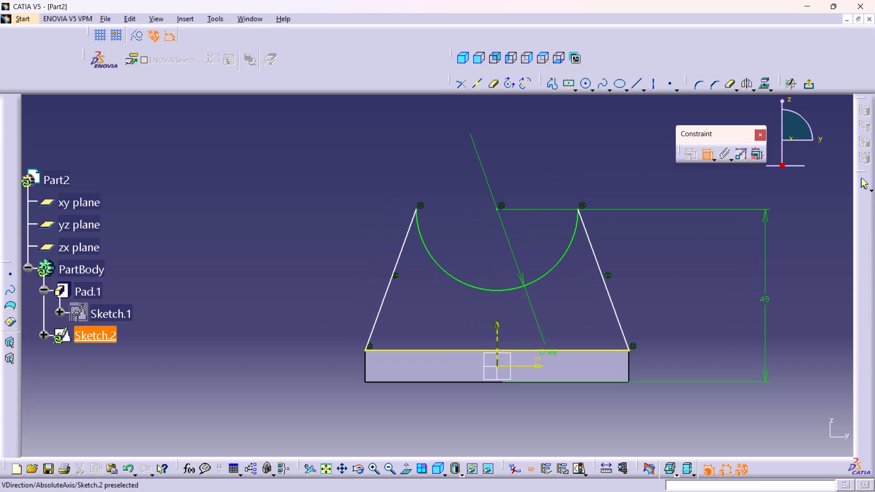
{"action": "left_click", "coordinate": [497, 326]}
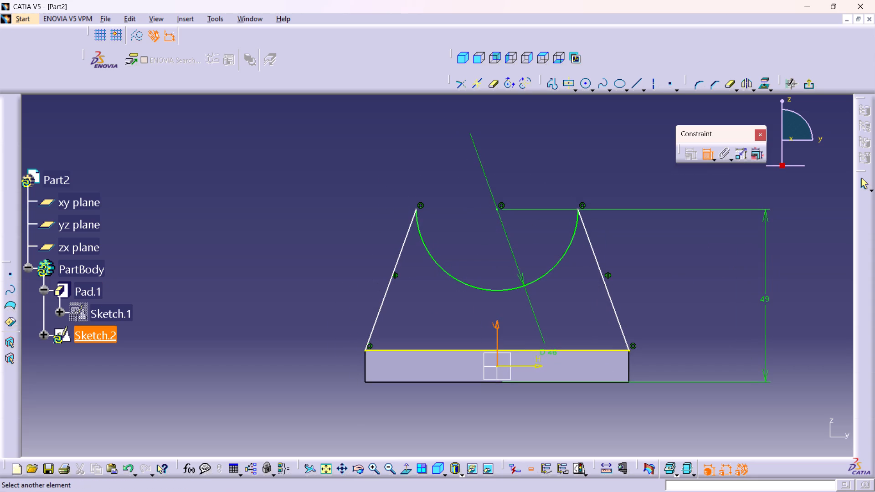
{"action": "left_click", "coordinate": [496, 207]}
{"action": "left_click", "coordinate": [466, 242]}
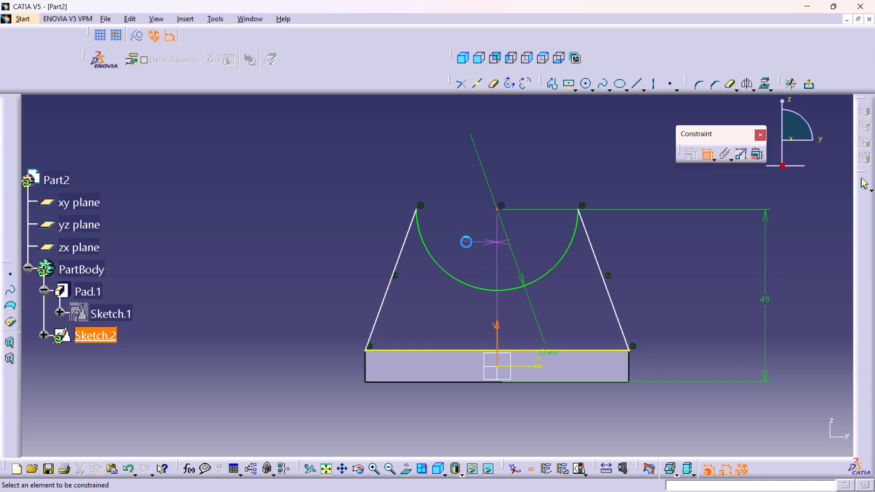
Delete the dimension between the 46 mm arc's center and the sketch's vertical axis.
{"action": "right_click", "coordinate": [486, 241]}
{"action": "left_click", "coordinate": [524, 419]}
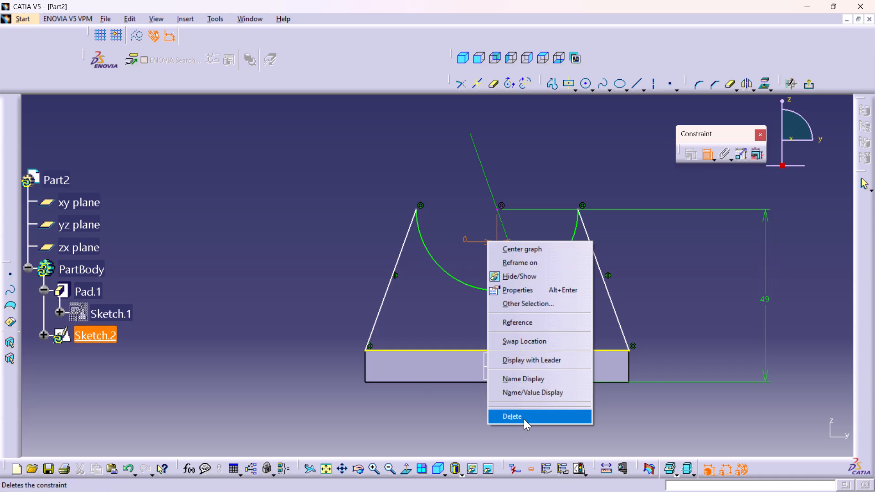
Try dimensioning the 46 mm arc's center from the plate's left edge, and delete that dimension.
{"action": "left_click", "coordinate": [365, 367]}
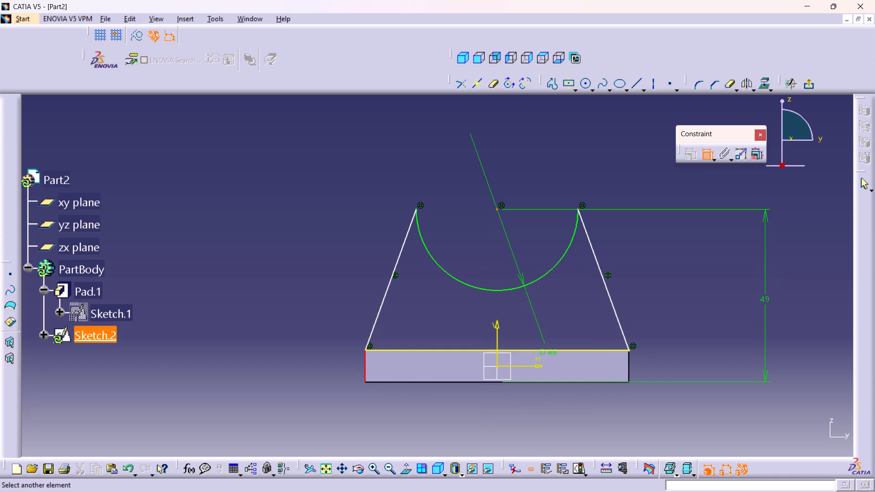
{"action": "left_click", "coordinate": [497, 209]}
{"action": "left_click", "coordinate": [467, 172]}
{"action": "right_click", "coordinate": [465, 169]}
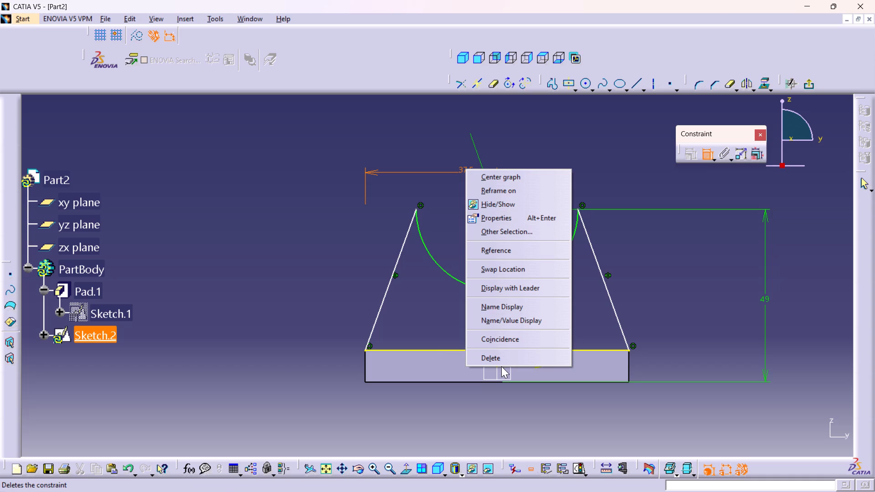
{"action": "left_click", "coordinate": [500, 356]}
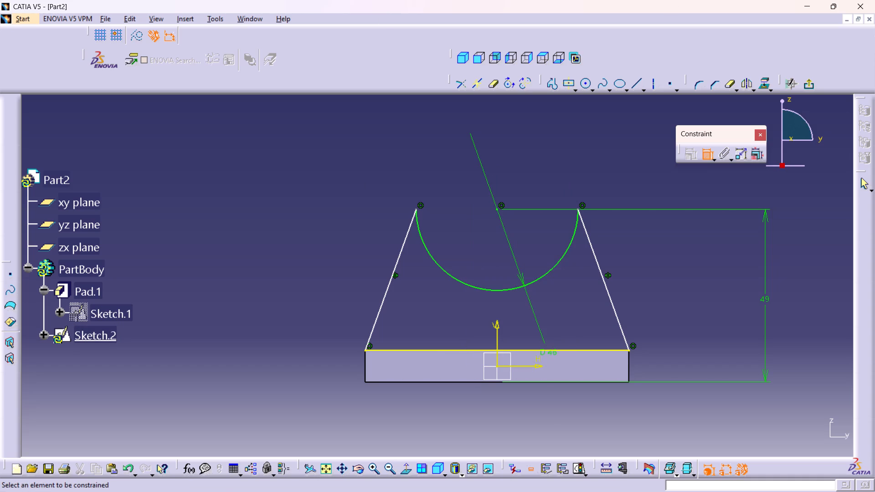
Undo the recent dimensions and trims in Sketch.2 back to the profile with the 30 mm inner arc and both short horizontal segments.
{"action": "left_click", "coordinate": [709, 158]}
{"action": "key", "text": "ctrl+z"}
{"action": "key", "text": "ctrl+z"}
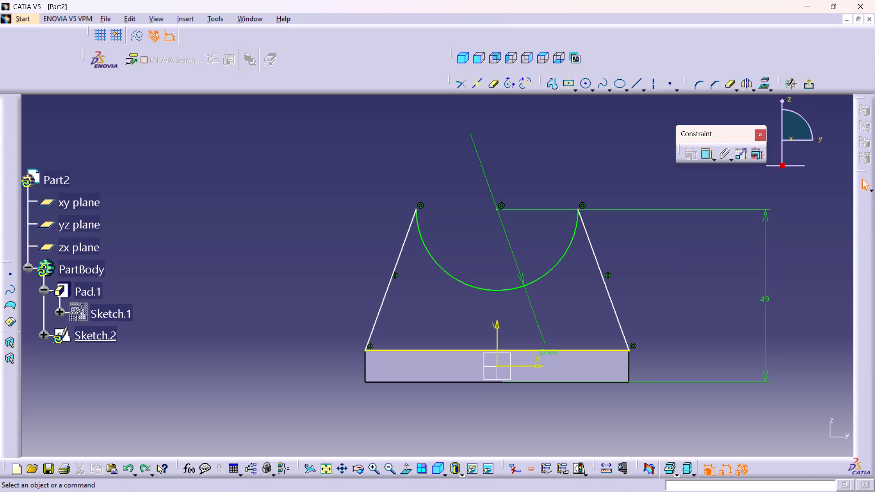
{"action": "key", "text": "ctrl+z"}
{"action": "key", "text": "ctrl+z"}
{"action": "key", "text": "ctrl+z"}
{"action": "key", "text": "ctrl+z"}
{"action": "key", "text": "ctrl+z"}
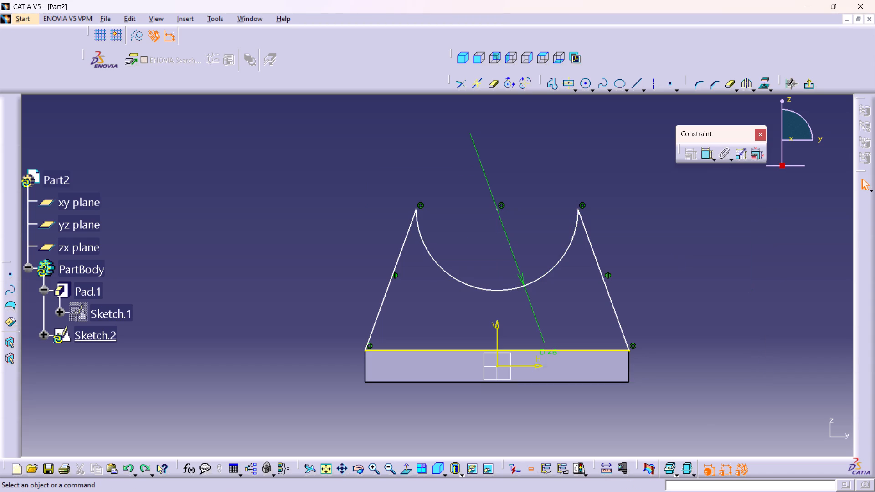
{"action": "key", "text": "ctrl+z"}
{"action": "key", "text": "ctrl+z"}
{"action": "key", "text": "ctrl+z"}
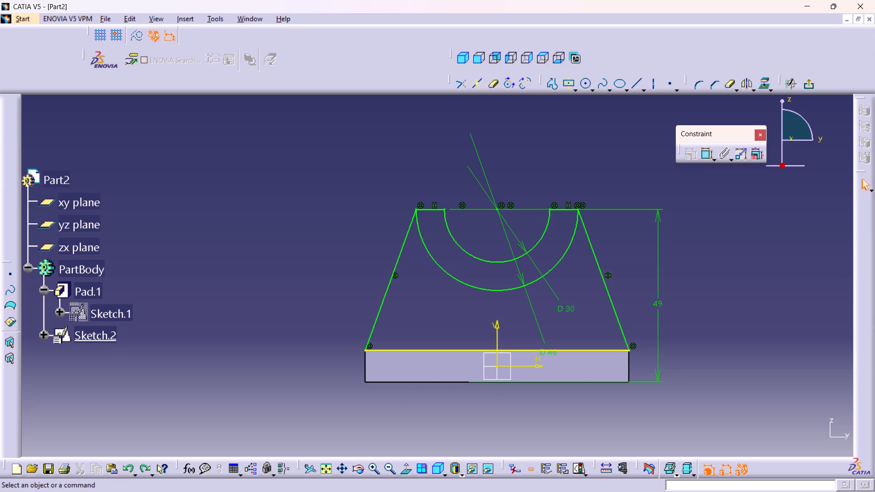
Trim away both slanted sides and the bottom line on the plate's top edge, leaving the half-ring profile, and exit the sketch.
{"action": "middle_click_drag", "start_coordinate": [746, 274], "coordinate": [710, 257]}
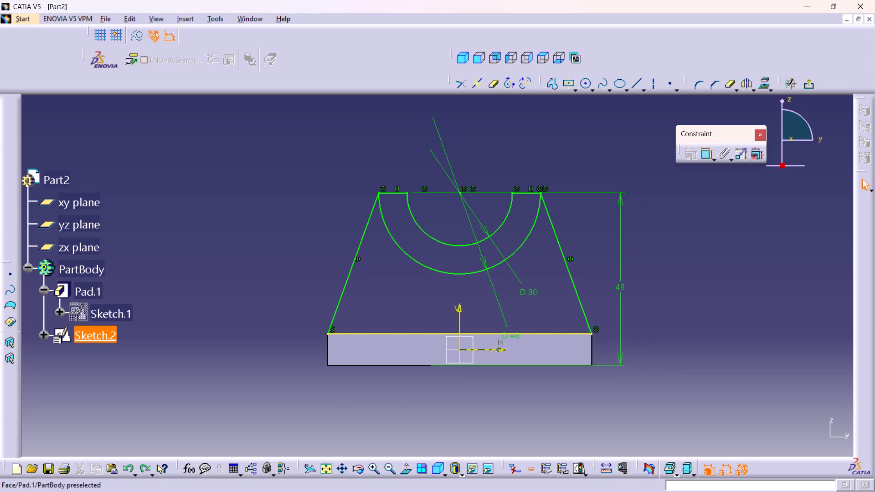
{"action": "left_click", "coordinate": [535, 334]}
{"action": "left_click", "coordinate": [674, 264]}
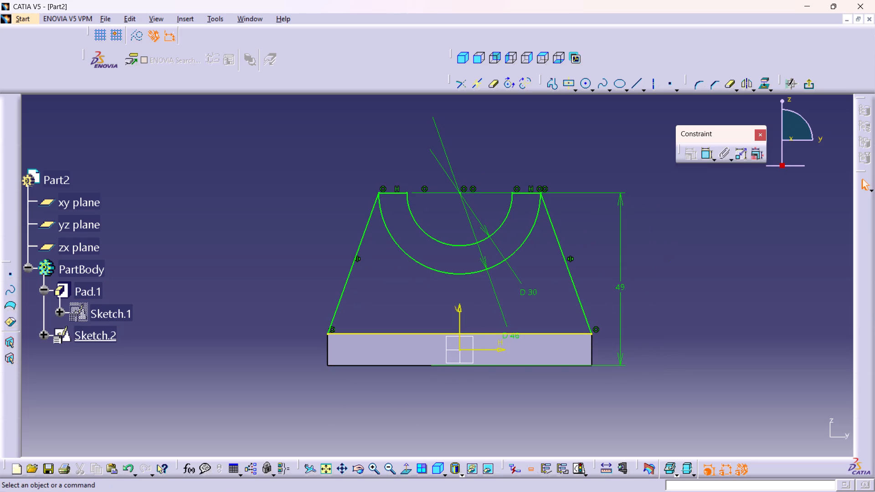
{"action": "double_click", "coordinate": [733, 79]}
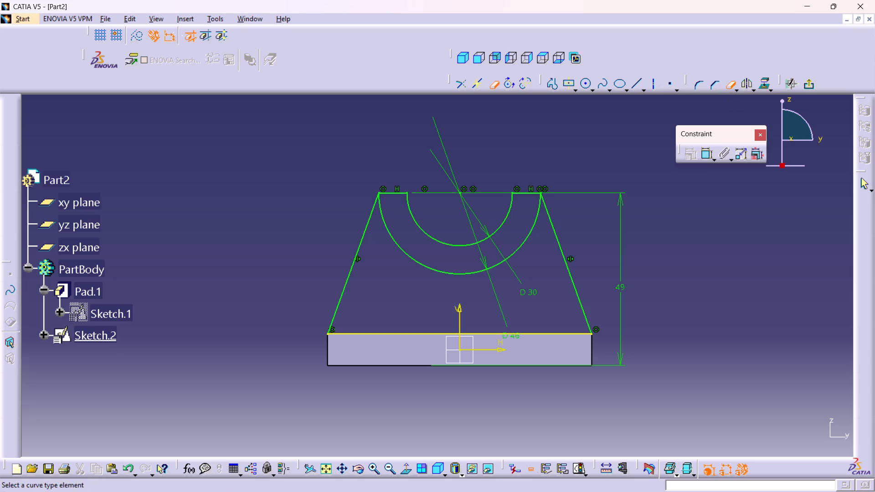
{"action": "left_click", "coordinate": [570, 270]}
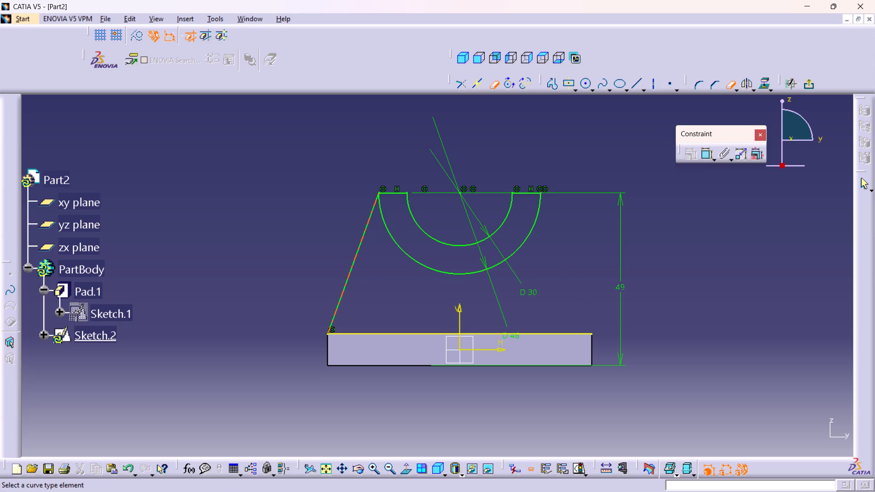
{"action": "left_click", "coordinate": [356, 258]}
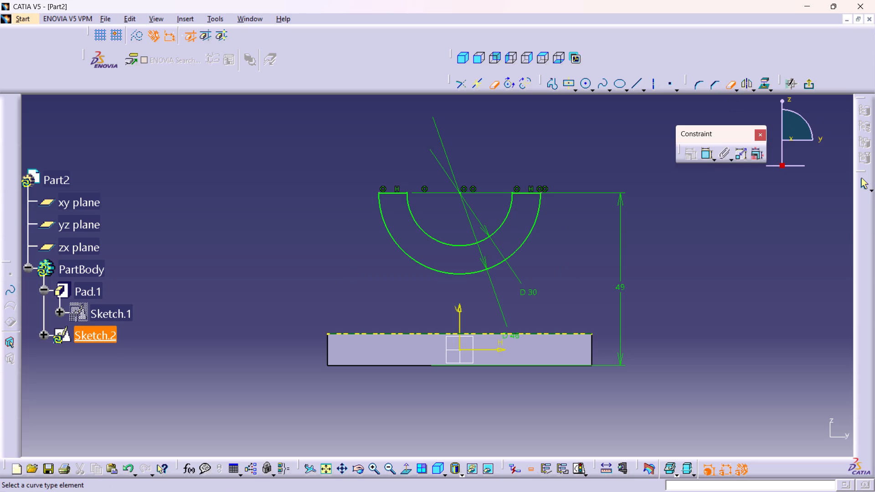
{"action": "left_click", "coordinate": [516, 334]}
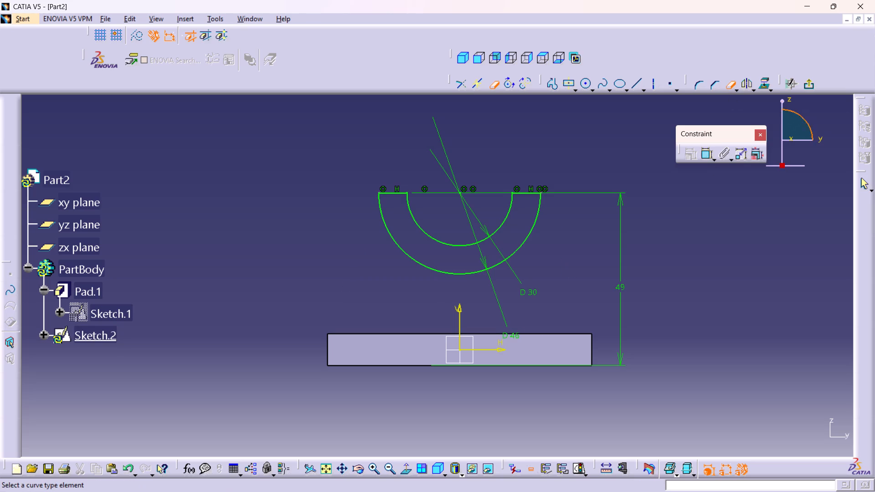
{"action": "left_click", "coordinate": [798, 85]}
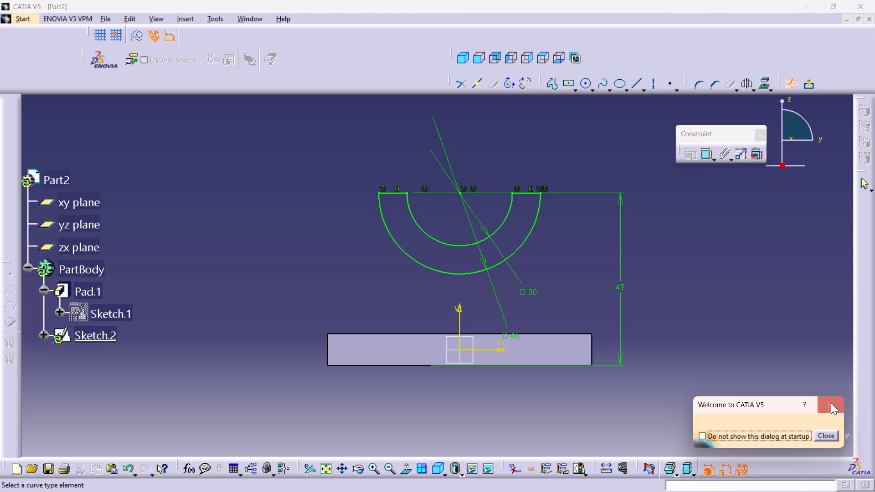
{"action": "left_click", "coordinate": [831, 403]}
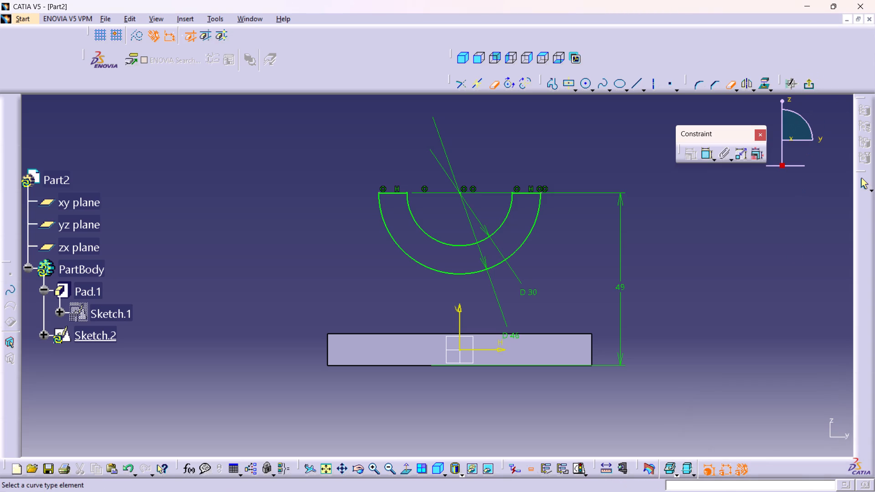
{"action": "left_click", "coordinate": [726, 85]}
{"action": "left_click", "coordinate": [812, 85]}
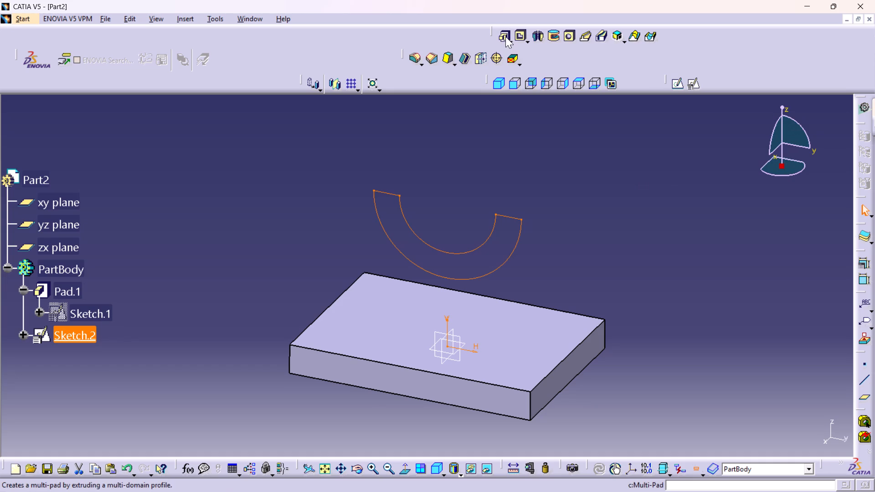
Start a Pad from the half-ring profile in Sketch.2 and open its length for editing.
{"action": "left_click", "coordinate": [511, 42]}
{"action": "left_click", "coordinate": [518, 52]}
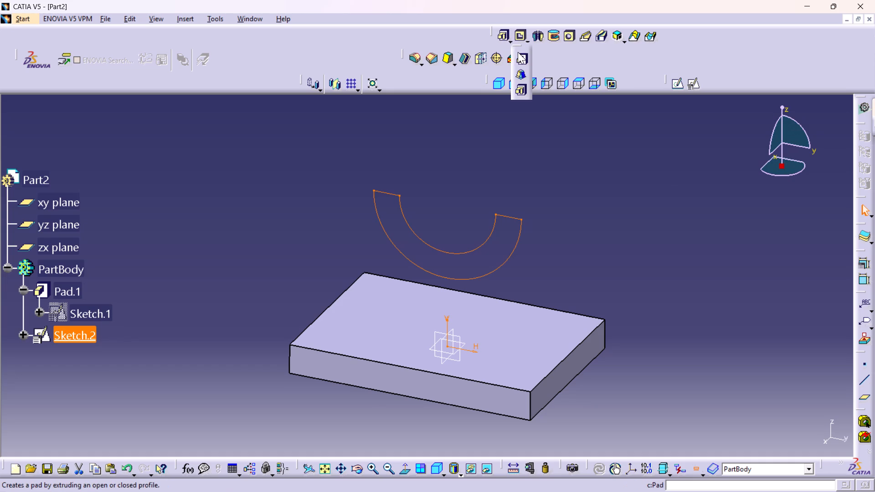
{"action": "left_click", "coordinate": [521, 58]}
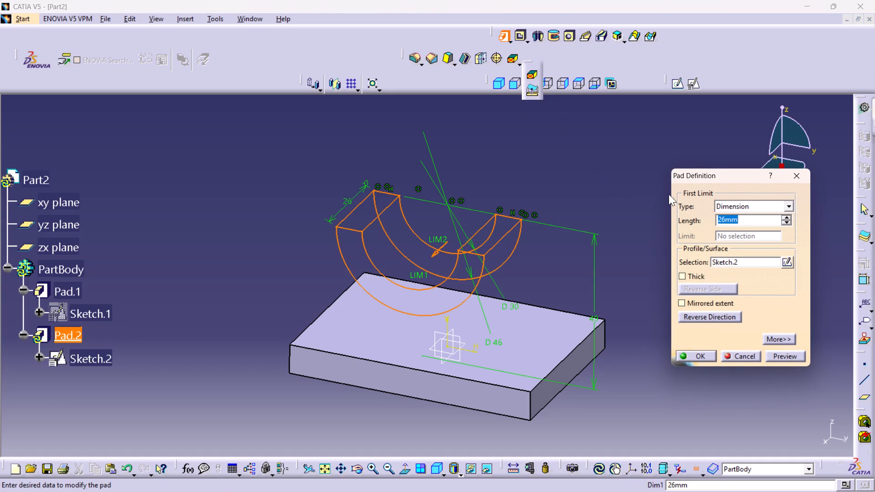
{"action": "double_click", "coordinate": [744, 218]}
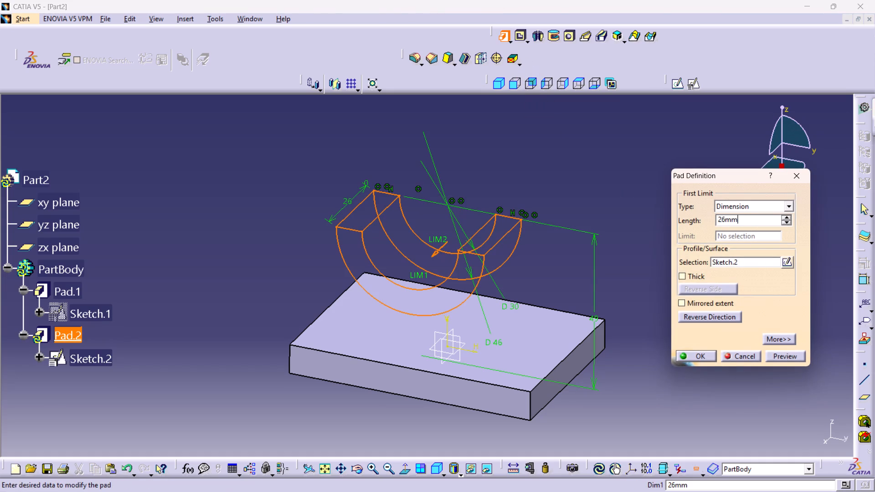
{"action": "double_click", "coordinate": [748, 219]}
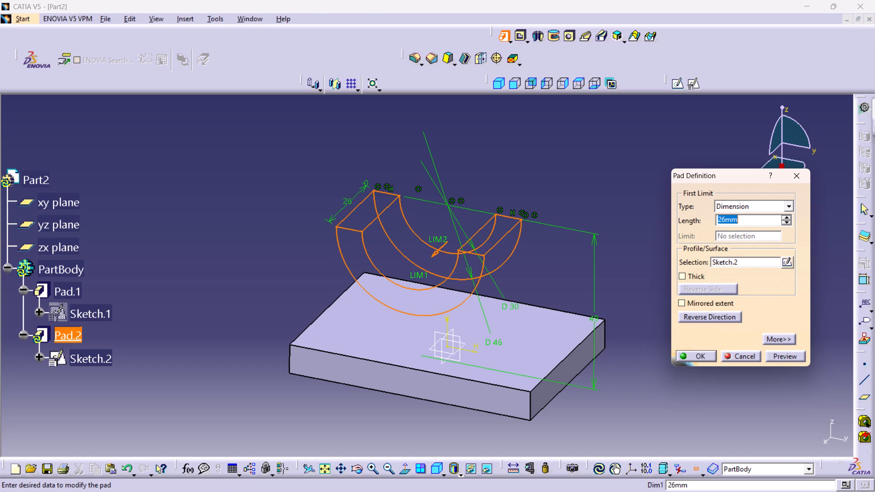
{"action": "middle_click_drag", "start_coordinate": [592, 185], "coordinate": [597, 202]}
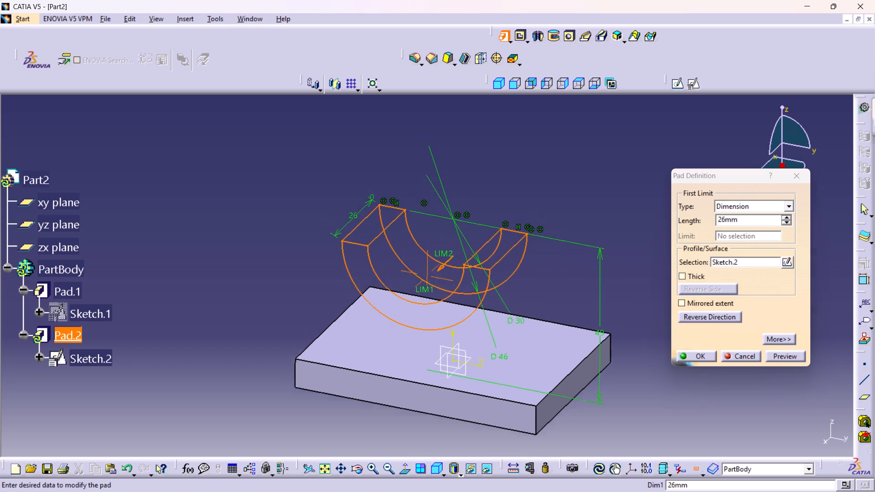
{"action": "middle_click_drag", "start_coordinate": [597, 202], "coordinate": [582, 233]}
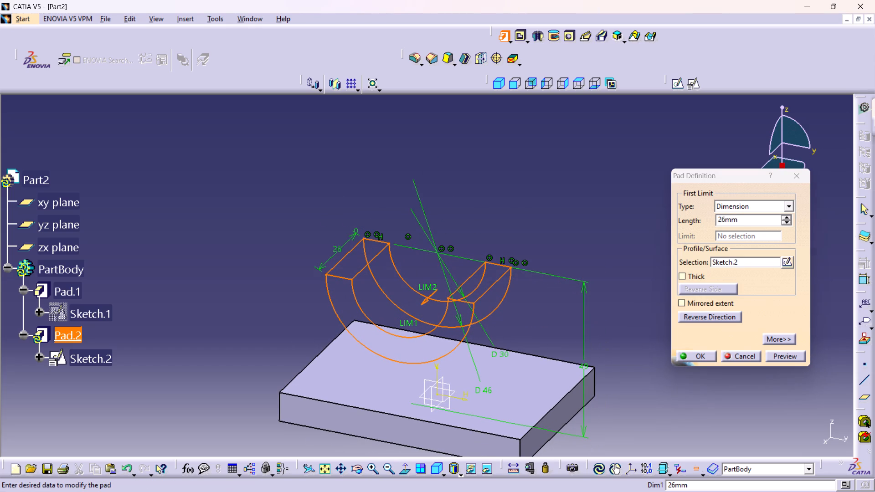
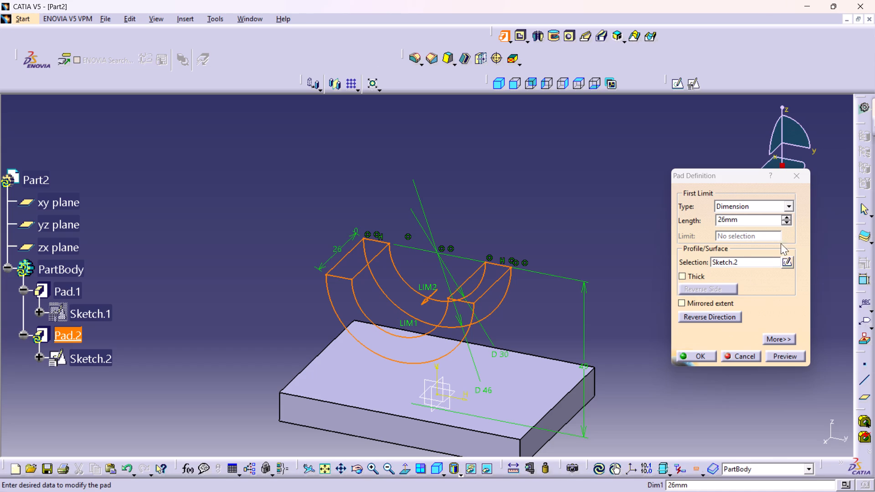
Set the half-ring pad's length to 44+8 mm and complete the pad.
{"action": "double_click", "coordinate": [751, 223]}
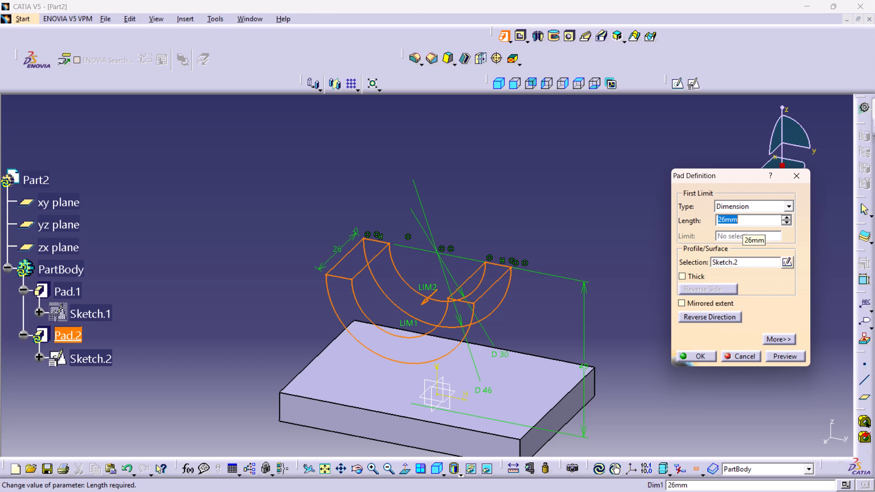
{"action": "type", "text": "44+"}
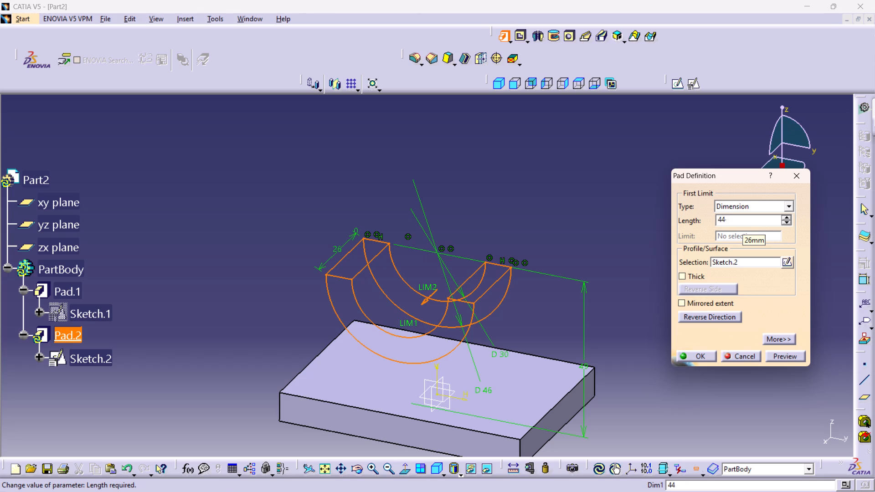
{"action": "key", "text": "8"}
{"action": "key", "text": "Return"}
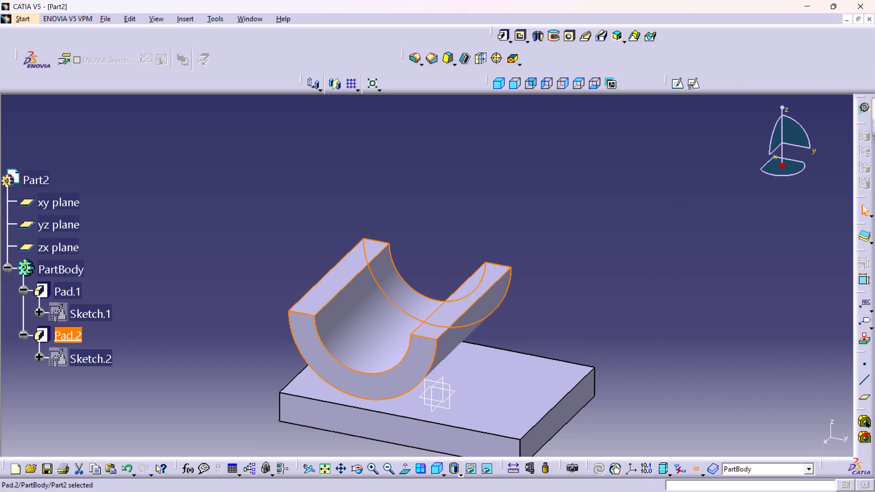
{"action": "left_click", "coordinate": [671, 322]}
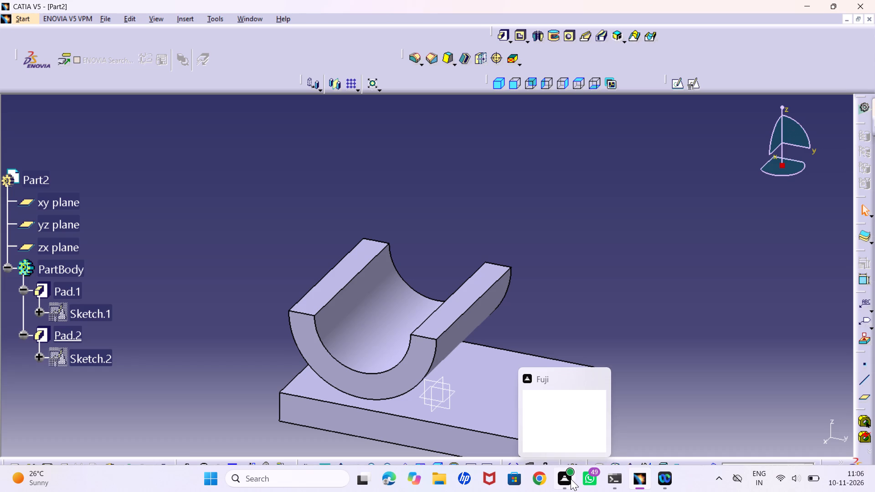
Save the part as v32 in the CATIA folder as a CATPart.
{"action": "key", "text": "ctrl+s"}
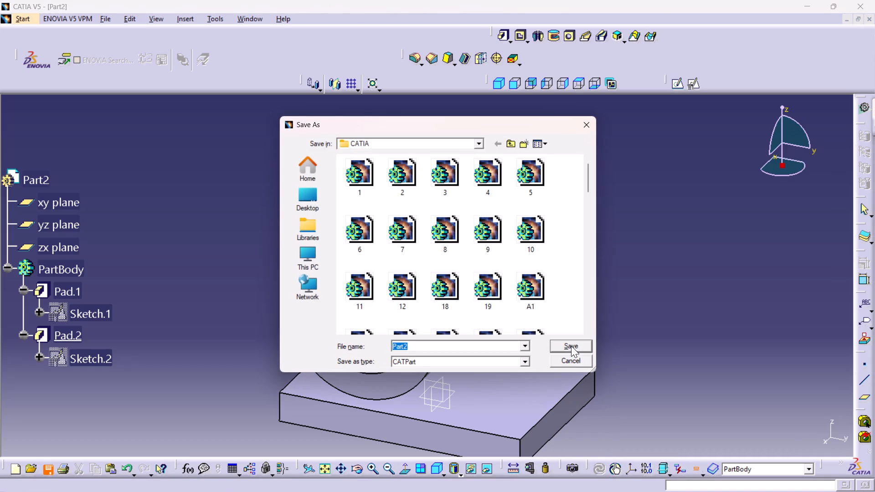
{"action": "type", "text": "v32"}
{"action": "key", "text": "Return"}
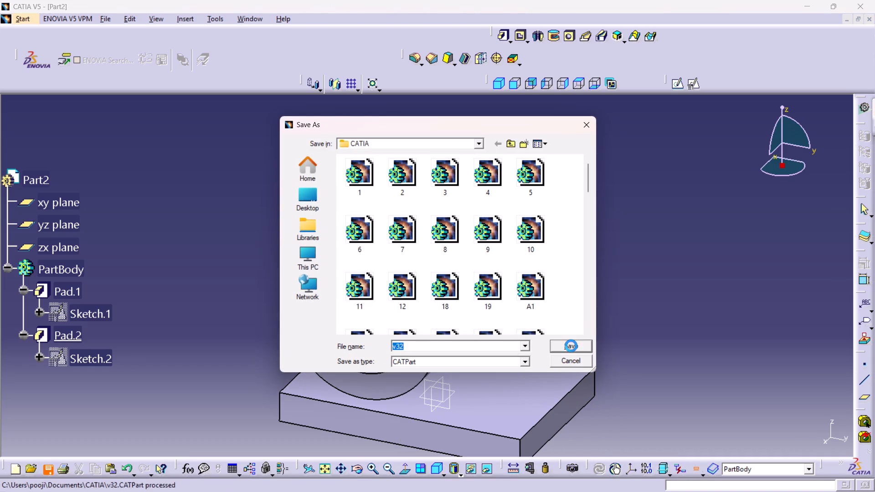
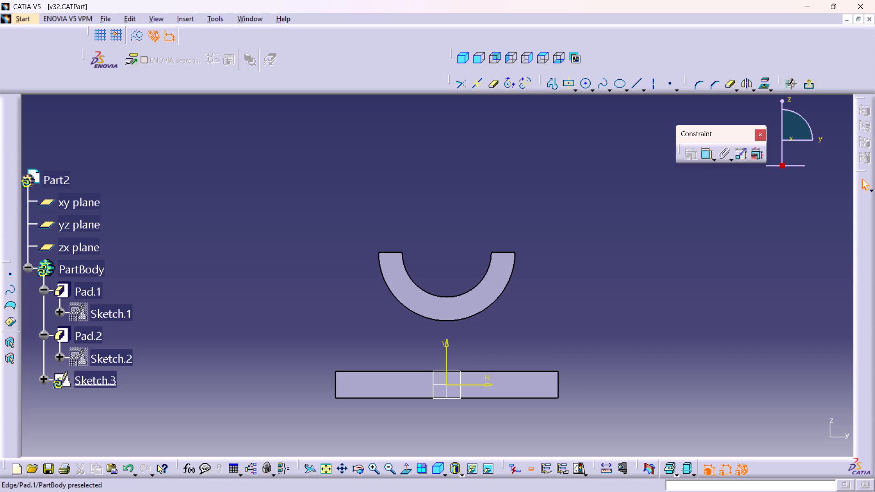
Sketch a slanted line about 38 mm long from near the half-ring's outer +Y end to near the base's upper corner.
{"action": "double_click", "coordinate": [552, 80]}
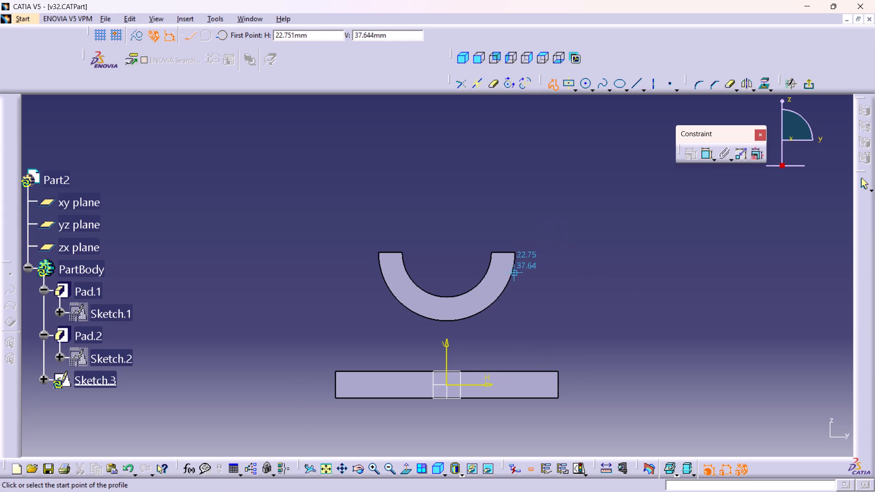
{"action": "left_click", "coordinate": [520, 256]}
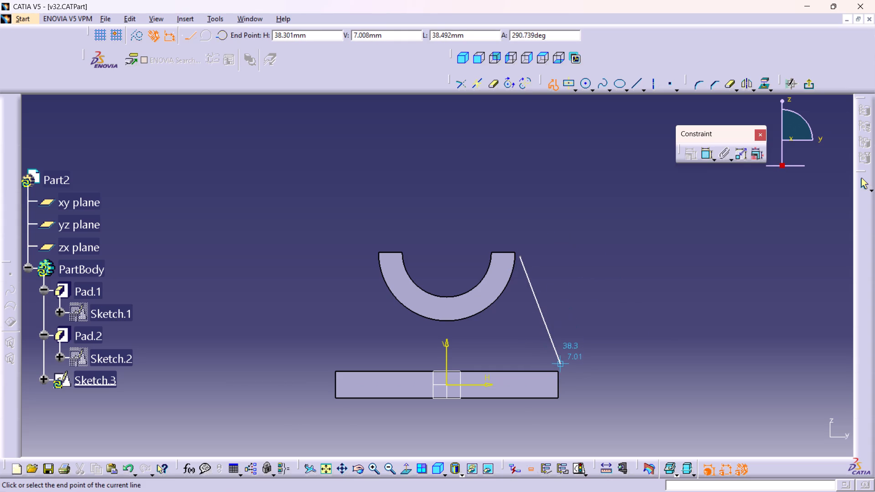
{"action": "left_click", "coordinate": [556, 362]}
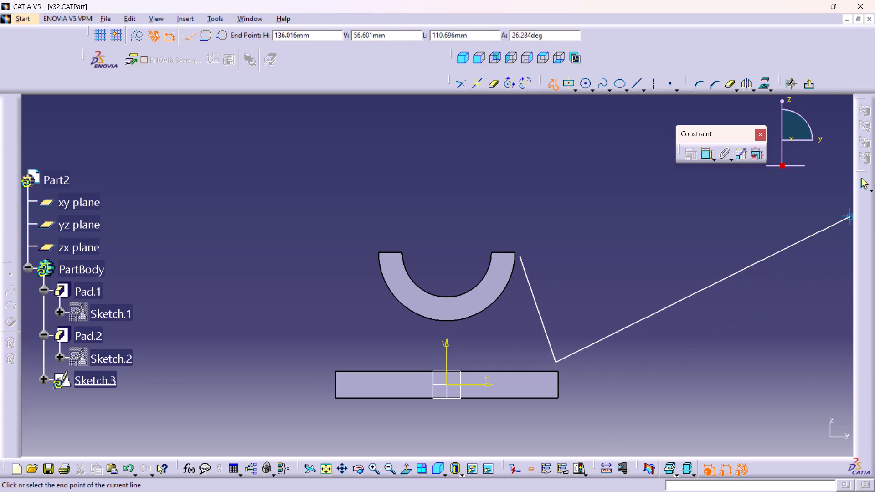
{"action": "left_click", "coordinate": [859, 187]}
{"action": "left_click", "coordinate": [655, 281]}
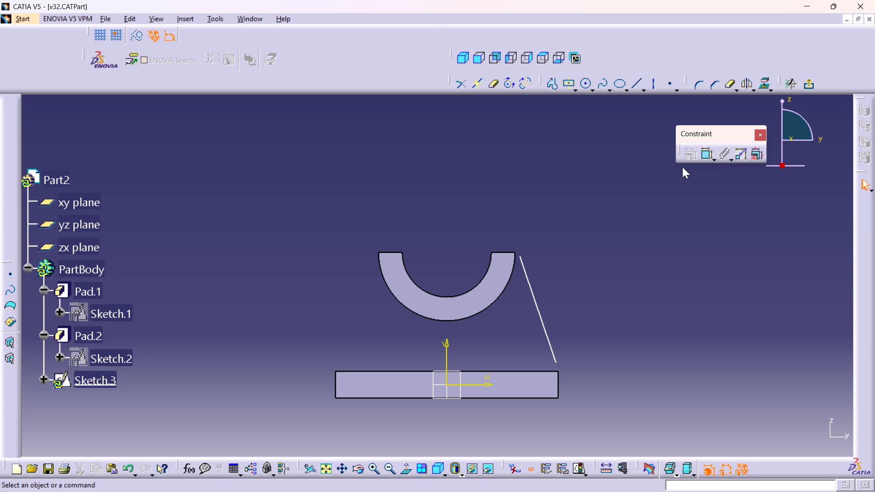
Make the line's endpoints coincident with the half-ring's outer top corner and the base's upper corner on the same side.
{"action": "double_click", "coordinate": [706, 152]}
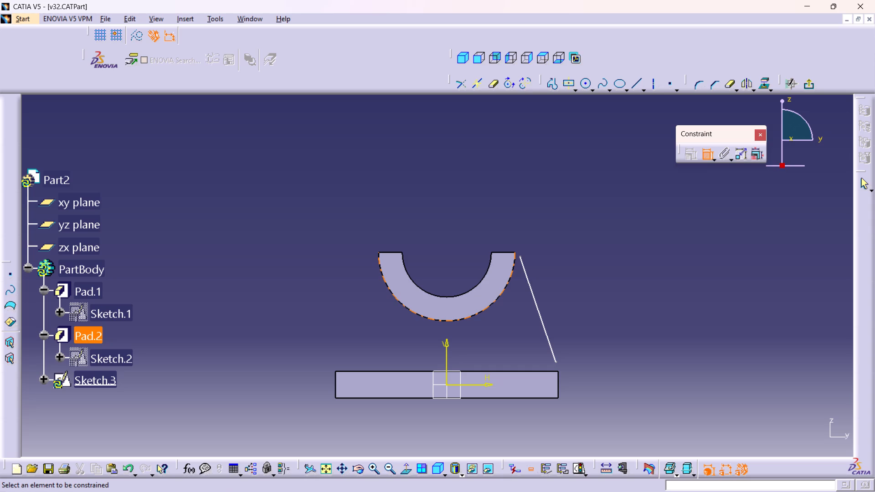
{"action": "left_click", "coordinate": [519, 256]}
{"action": "left_click", "coordinate": [512, 251]}
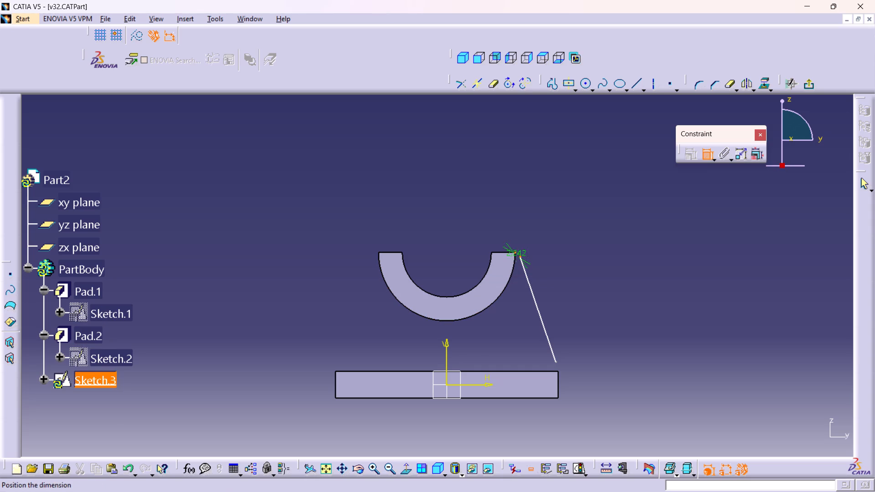
{"action": "right_click", "coordinate": [544, 215]}
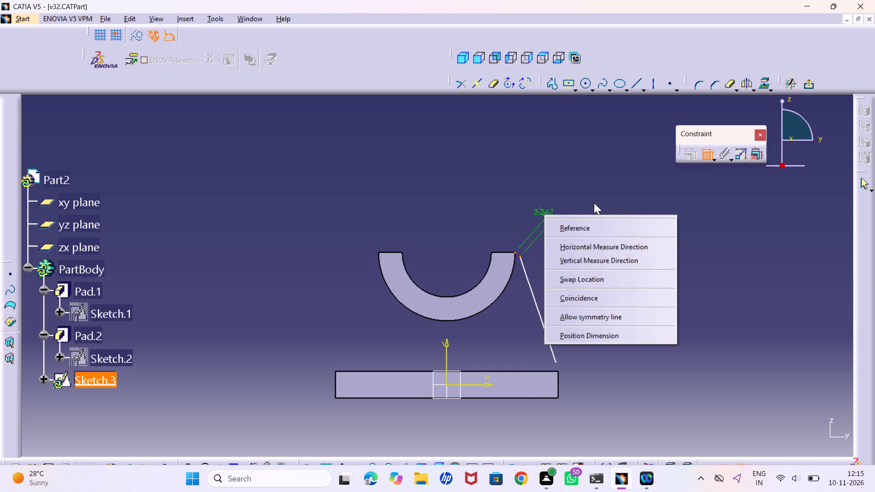
{"action": "left_click", "coordinate": [589, 297]}
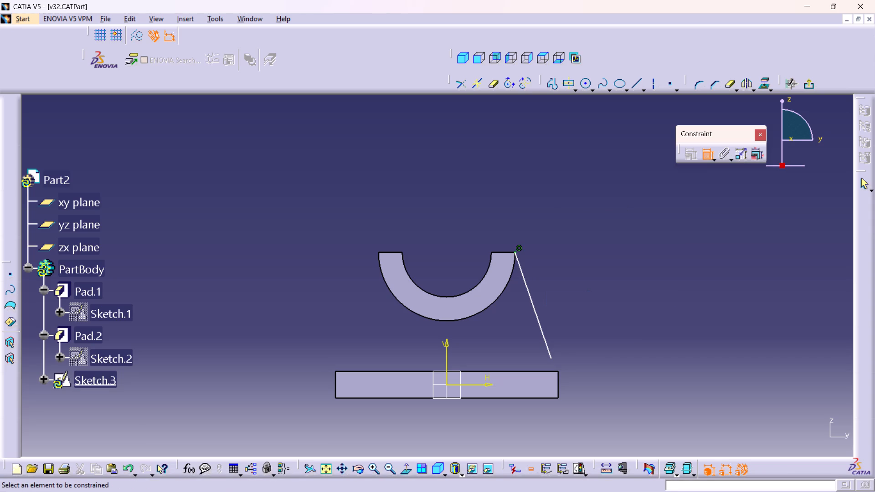
{"action": "left_click", "coordinate": [551, 359]}
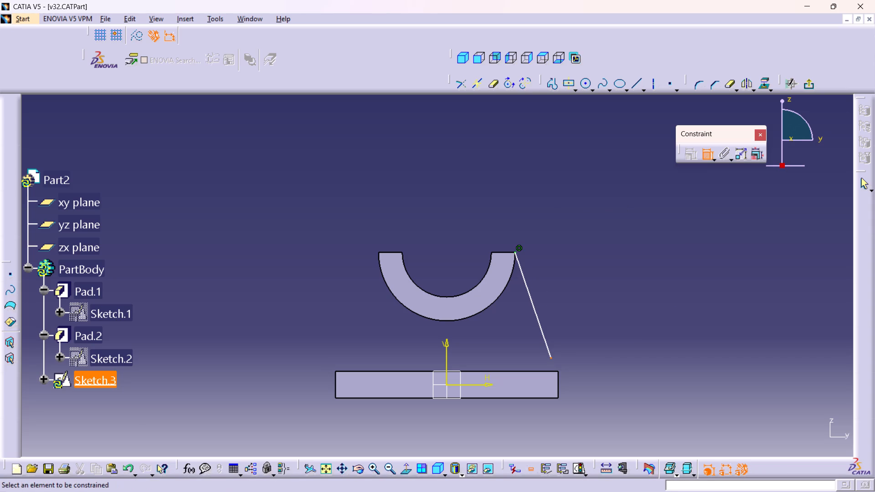
{"action": "left_click", "coordinate": [557, 374]}
{"action": "right_click", "coordinate": [577, 353]}
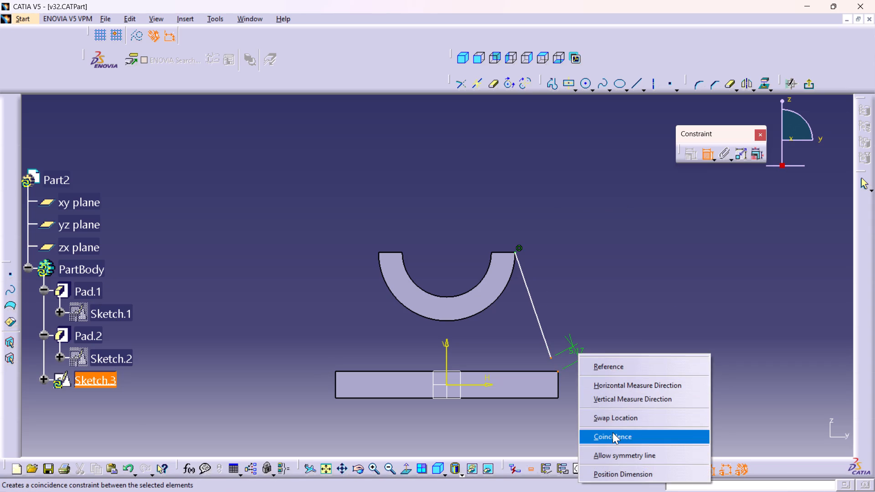
{"action": "left_click", "coordinate": [612, 432]}
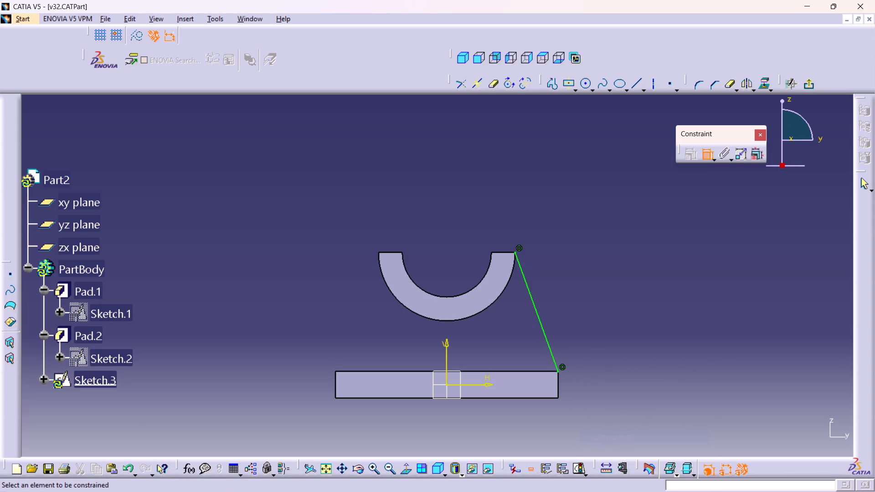
{"action": "left_click", "coordinate": [709, 155]}
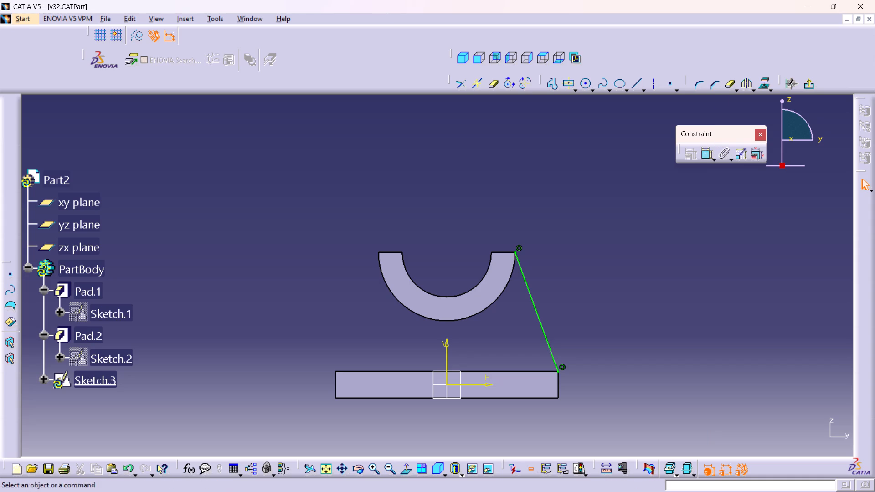
Mirror the slanted line about the sketch's vertical axis.
{"action": "left_click", "coordinate": [534, 300]}
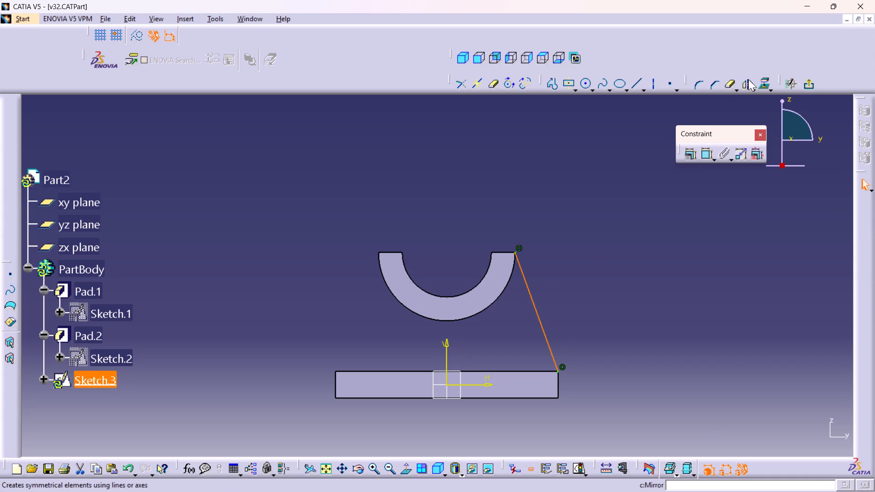
{"action": "left_click", "coordinate": [748, 79]}
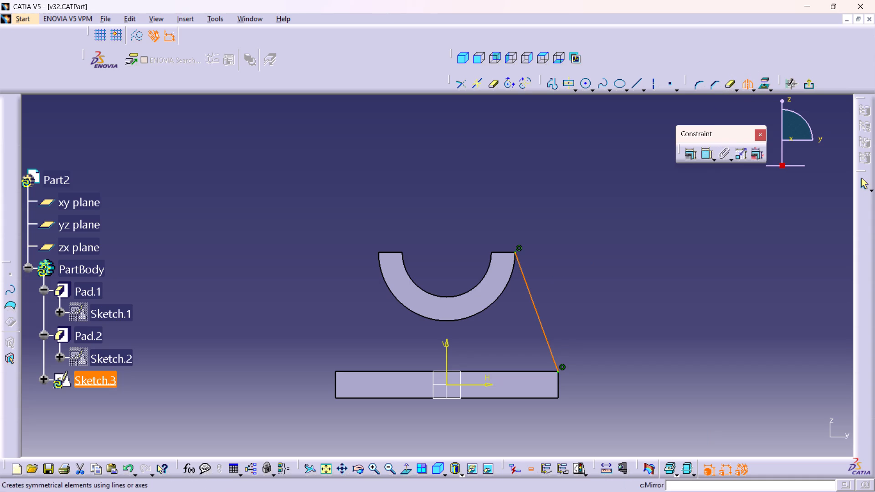
{"action": "left_click", "coordinate": [446, 343]}
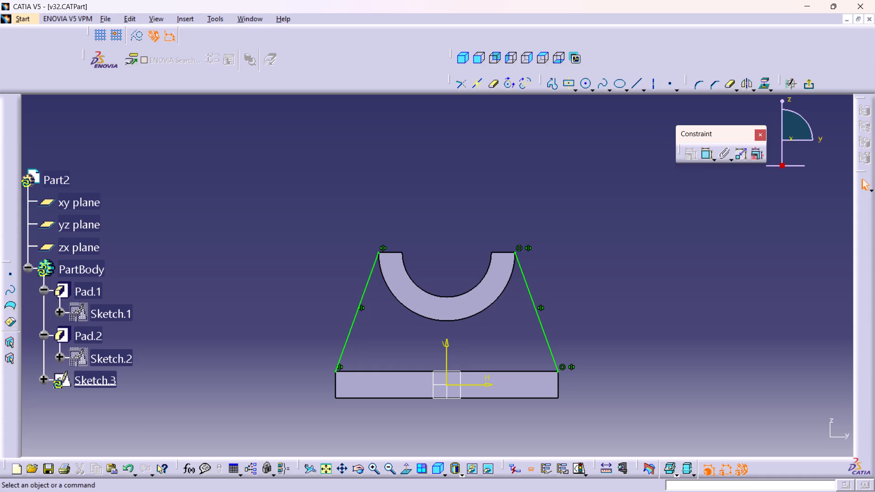
Project the base's top edge and the half-ring's outer arc into the sketch to close the web profile, and exit the sketch.
{"action": "left_click", "coordinate": [535, 372]}
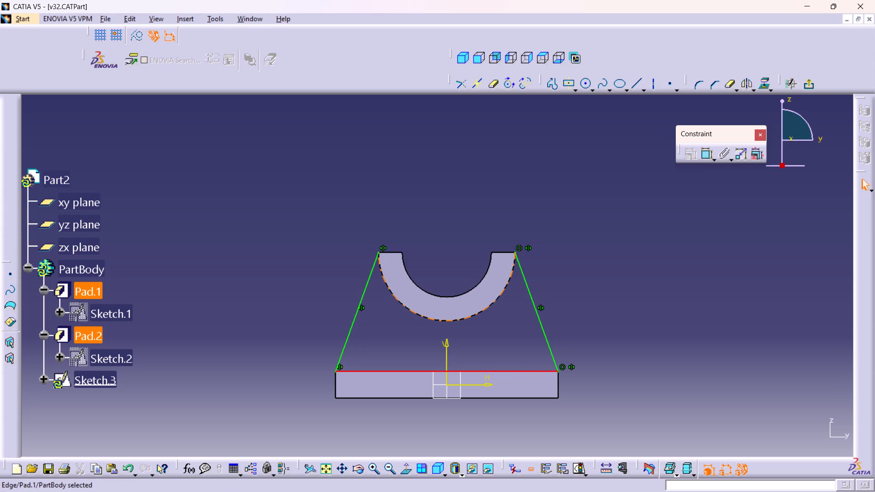
{"action": "left_click", "coordinate": [493, 303], "text": "ctrl"}
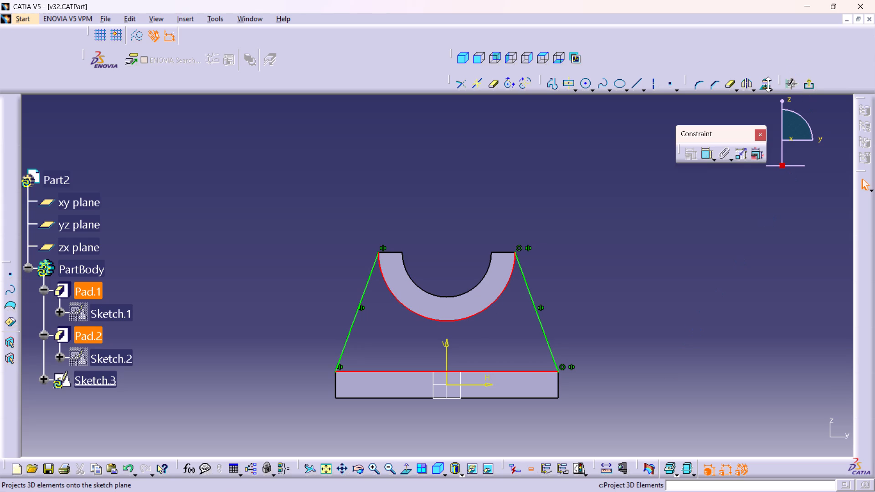
{"action": "left_click", "coordinate": [767, 82]}
{"action": "left_click", "coordinate": [803, 129]}
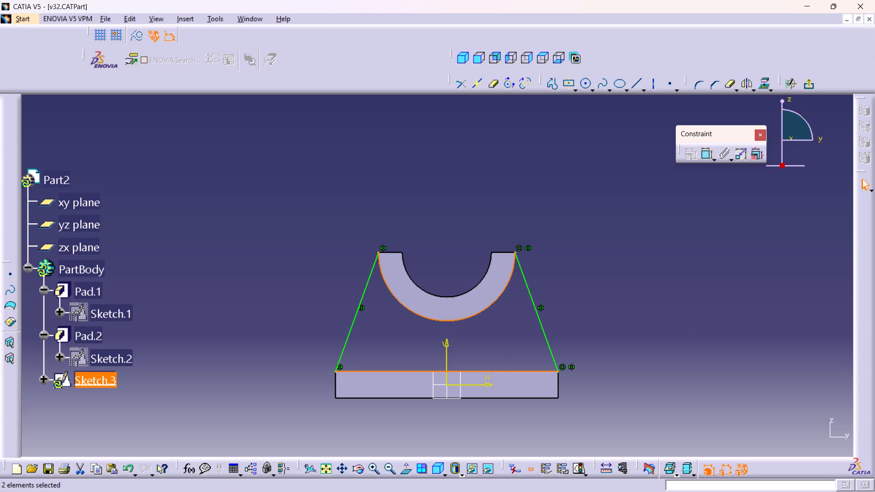
{"action": "left_click", "coordinate": [738, 238]}
{"action": "left_click", "coordinate": [808, 82]}
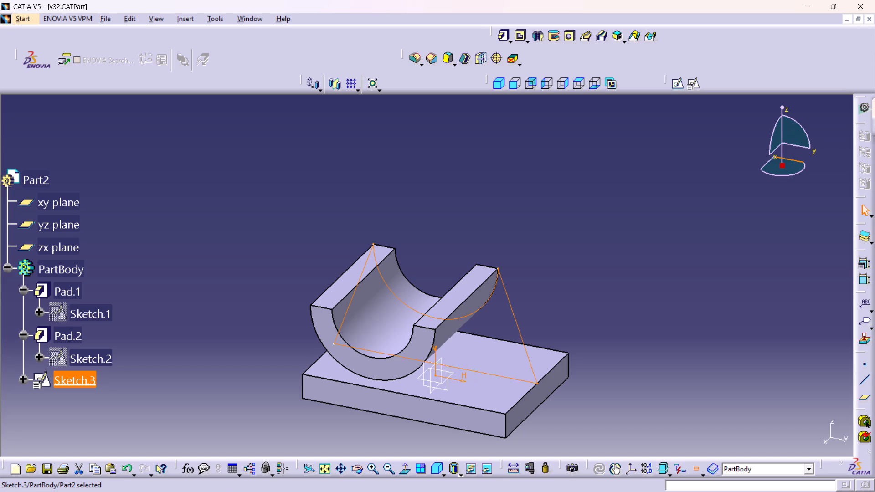
Pad the web profile with a length of 4 mm and mirrored extent.
{"action": "left_click", "coordinate": [787, 158]}
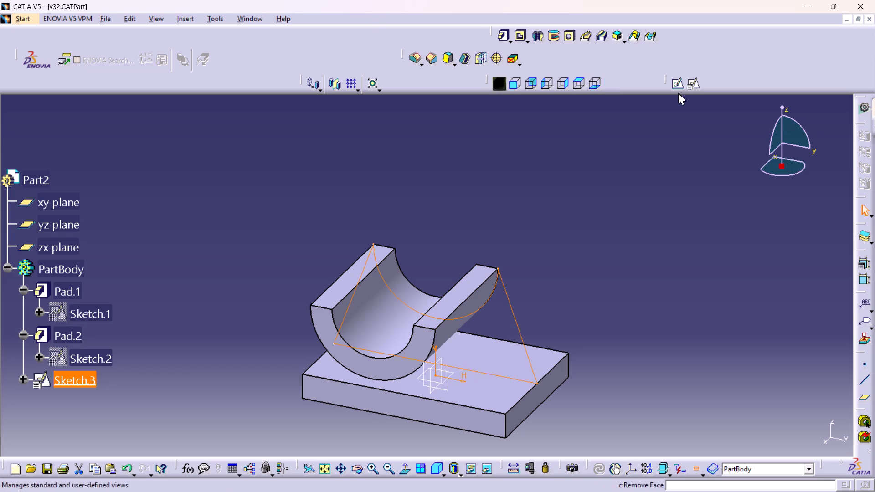
{"action": "left_click", "coordinate": [500, 36]}
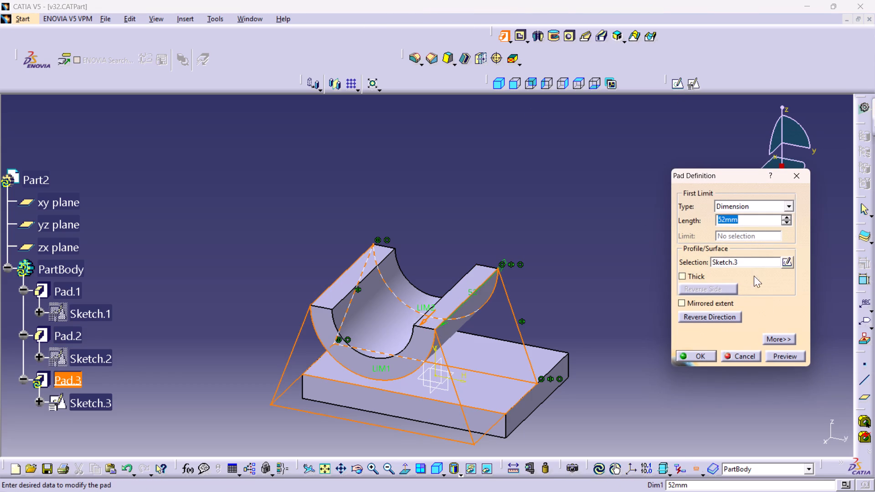
{"action": "left_click", "coordinate": [693, 302]}
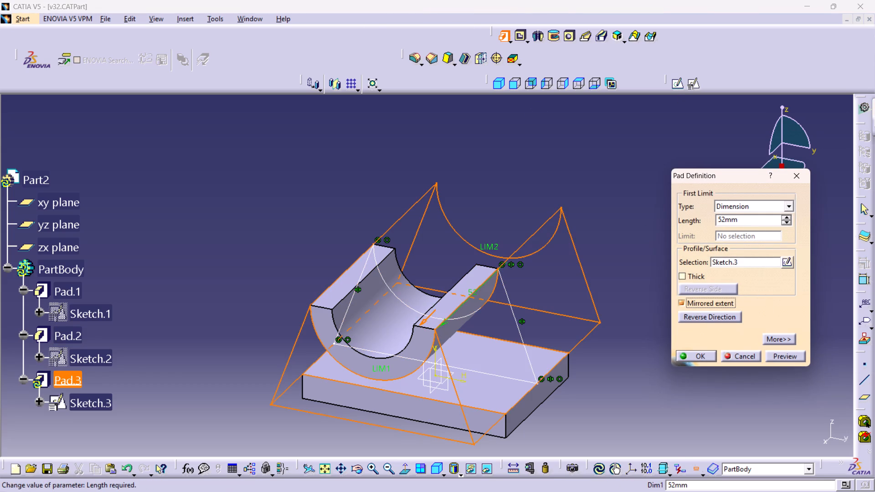
{"action": "double_click", "coordinate": [749, 220]}
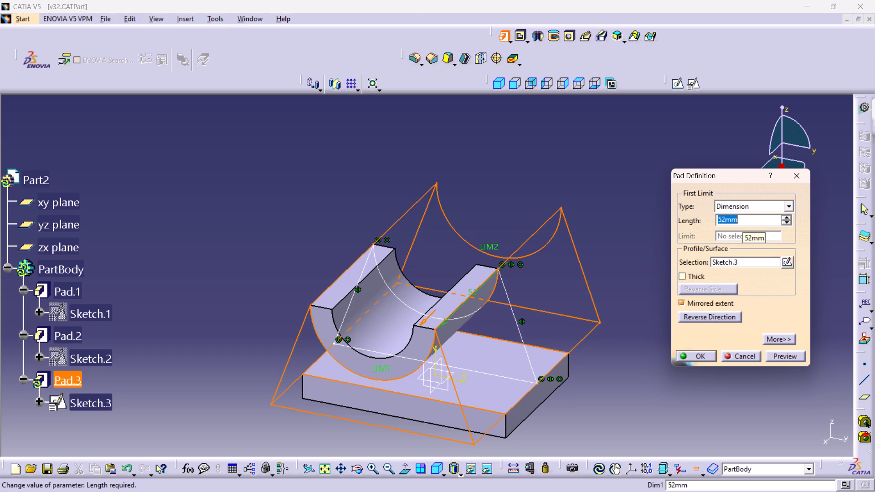
{"action": "key", "text": "4"}
{"action": "key", "text": "Return"}
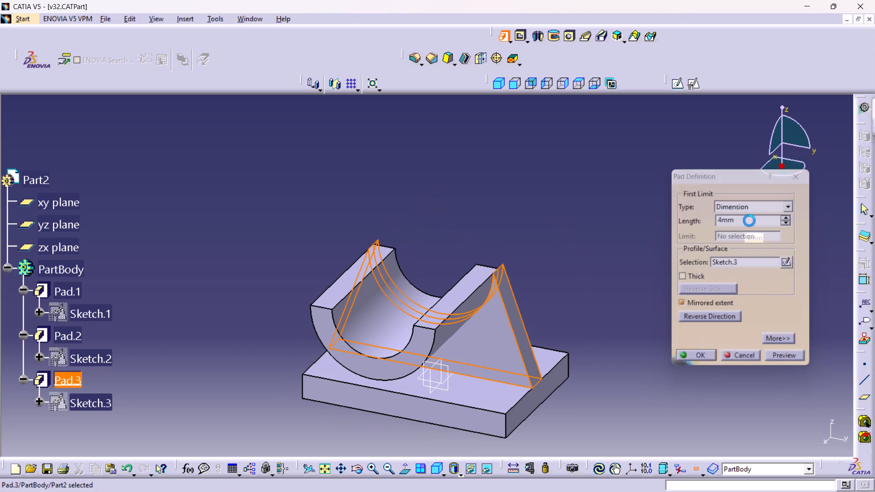
{"action": "left_click", "coordinate": [615, 298]}
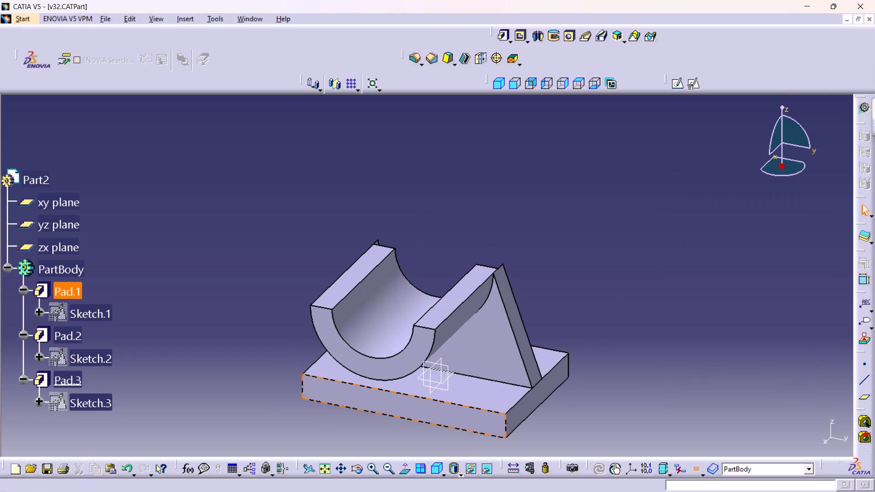
Edit the half-ring pad to use mirrored extent with a length of 52/2 mm.
{"action": "middle_click_drag", "start_coordinate": [465, 381], "coordinate": [386, 351]}
{"action": "right_click_drag", "start_coordinate": [465, 381], "coordinate": [386, 351]}
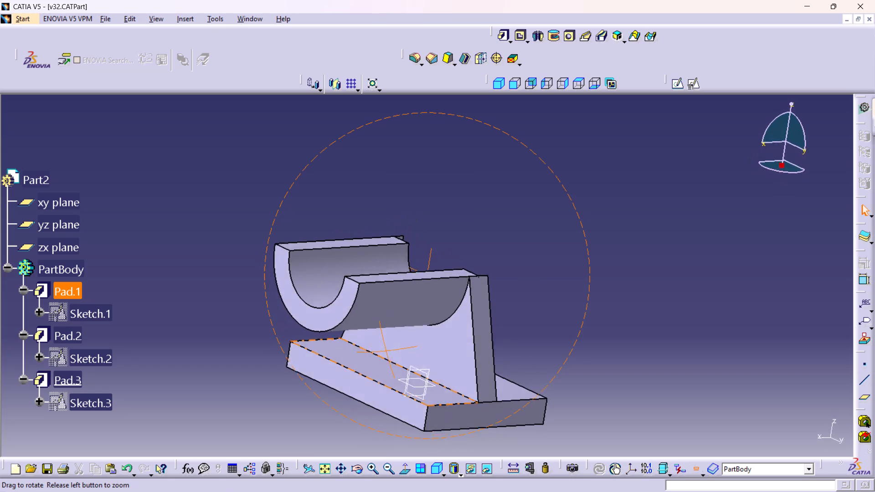
{"action": "right_click_drag", "start_coordinate": [386, 351], "coordinate": [410, 397]}
{"action": "middle_click_drag", "start_coordinate": [386, 351], "coordinate": [410, 399]}
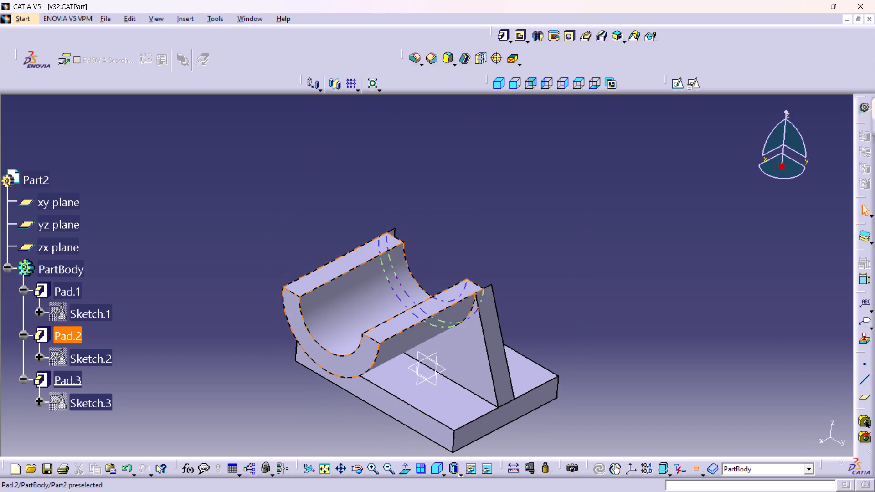
{"action": "double_click", "coordinate": [75, 338]}
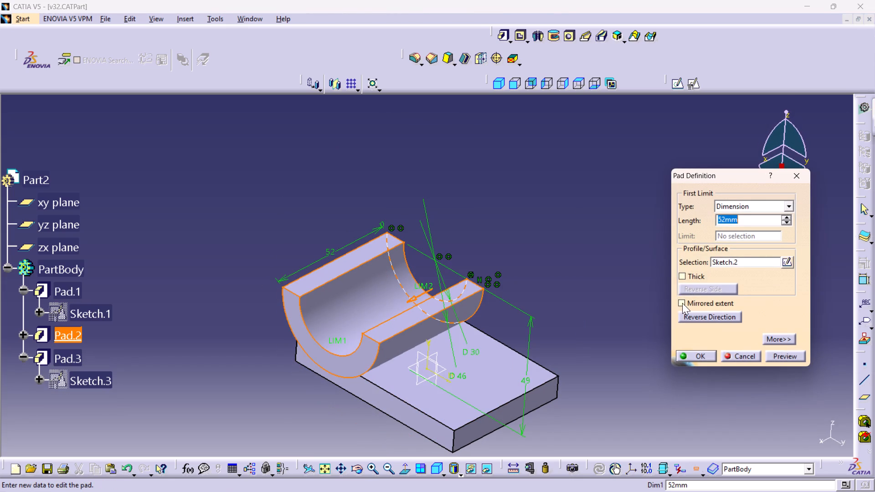
{"action": "left_click", "coordinate": [685, 302]}
{"action": "double_click", "coordinate": [751, 223]}
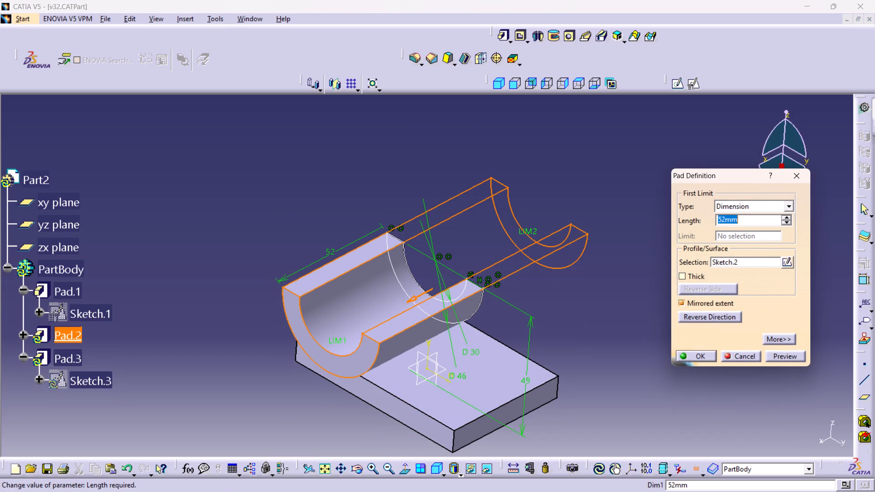
{"action": "type", "text": "52"}
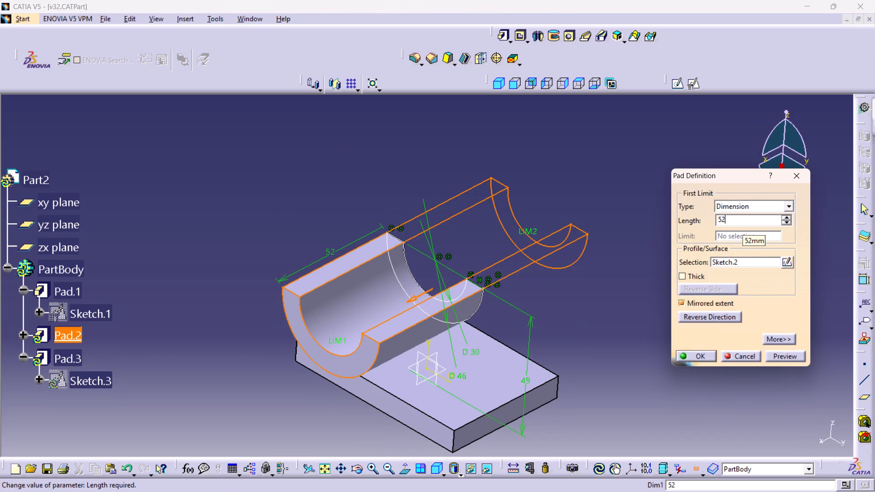
{"action": "type", "text": "/2"}
{"action": "key", "text": "Return"}
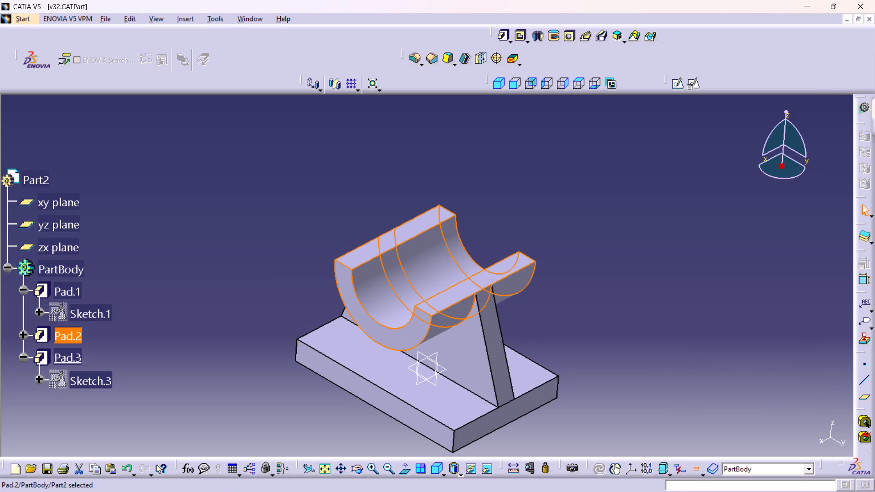
{"action": "left_click", "coordinate": [657, 298]}
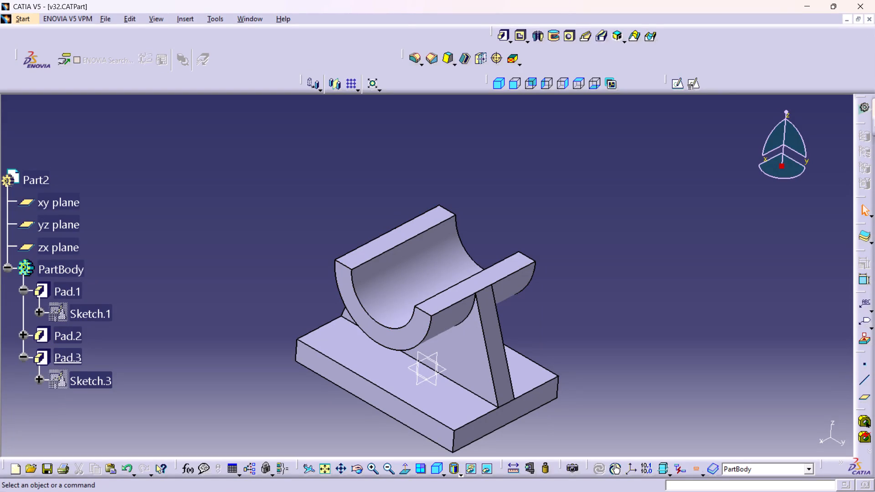
Create a positioned sketch on the zx plane.
{"action": "left_click", "coordinate": [417, 384]}
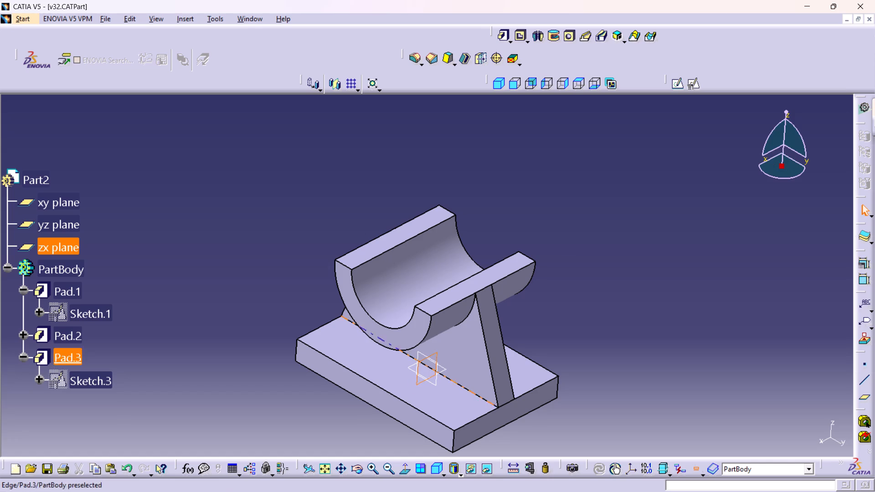
{"action": "left_click", "coordinate": [691, 81]}
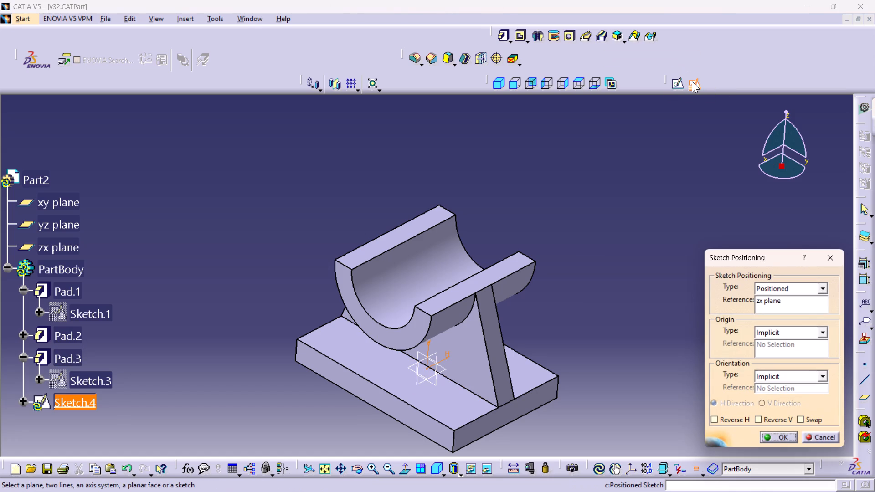
{"action": "left_click", "coordinate": [772, 437]}
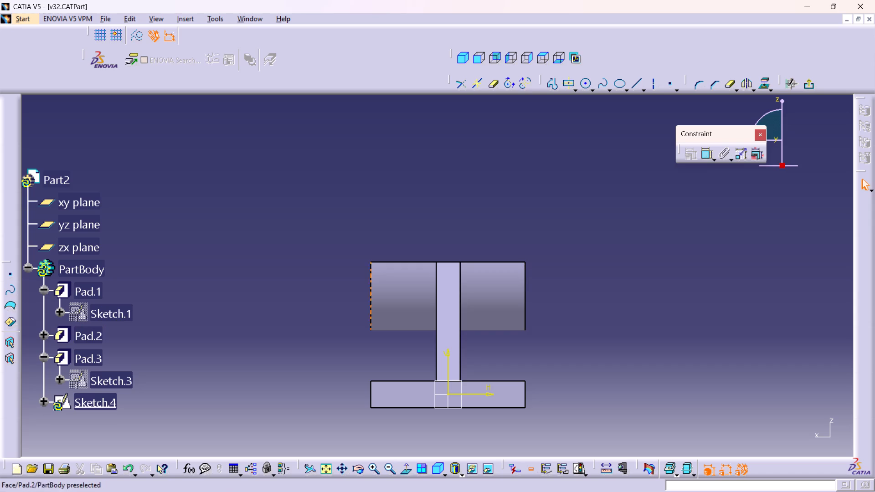
Sketch a vertical line about 14.7 mm long with the Profile tool, between the half-ring's lower outer corner and the base.
{"action": "double_click", "coordinate": [555, 82]}
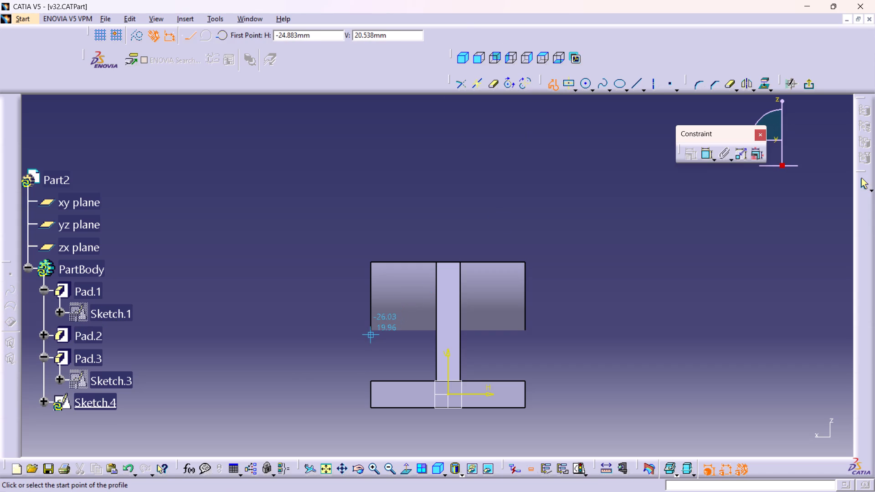
{"action": "left_click", "coordinate": [370, 334]}
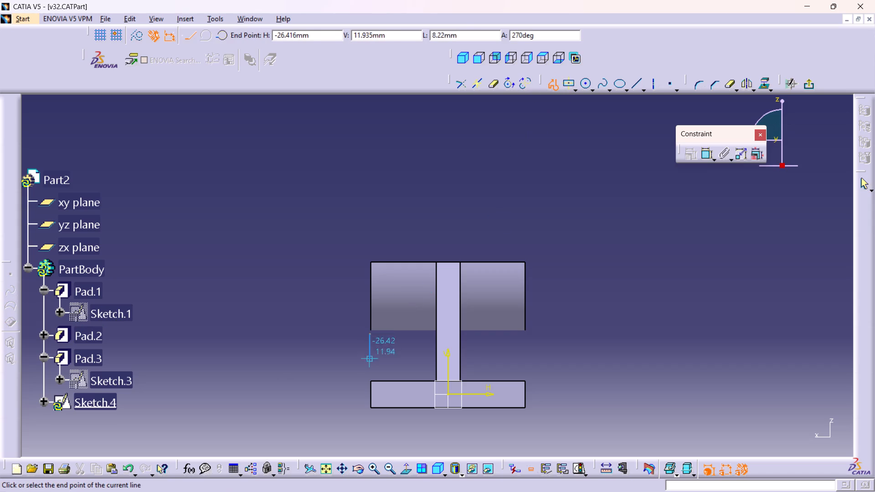
{"action": "left_click", "coordinate": [370, 378]}
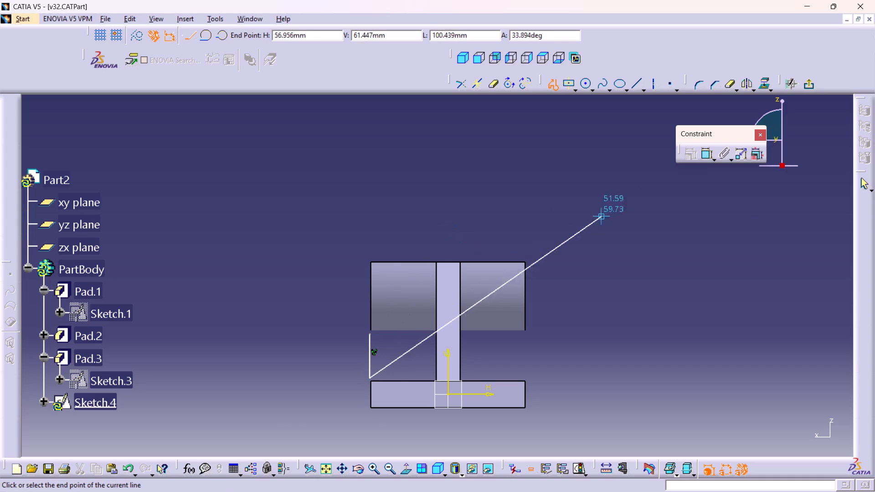
{"action": "left_click", "coordinate": [860, 184]}
{"action": "left_click_drag", "start_coordinate": [262, 334], "coordinate": [260, 334]}
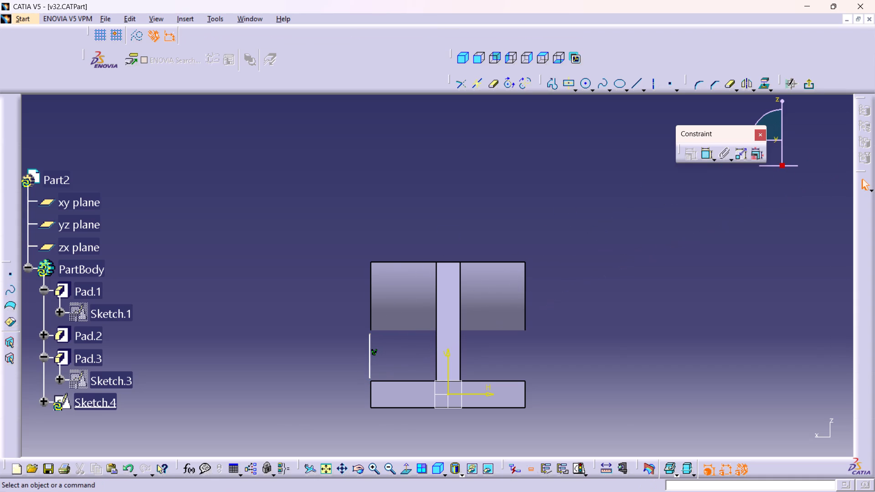
{"action": "left_click_drag", "start_coordinate": [260, 334], "coordinate": [254, 337]}
Set the length of the half-ring pad, Pad.2, to 24 mm.
{"action": "double_click", "coordinate": [77, 356]}
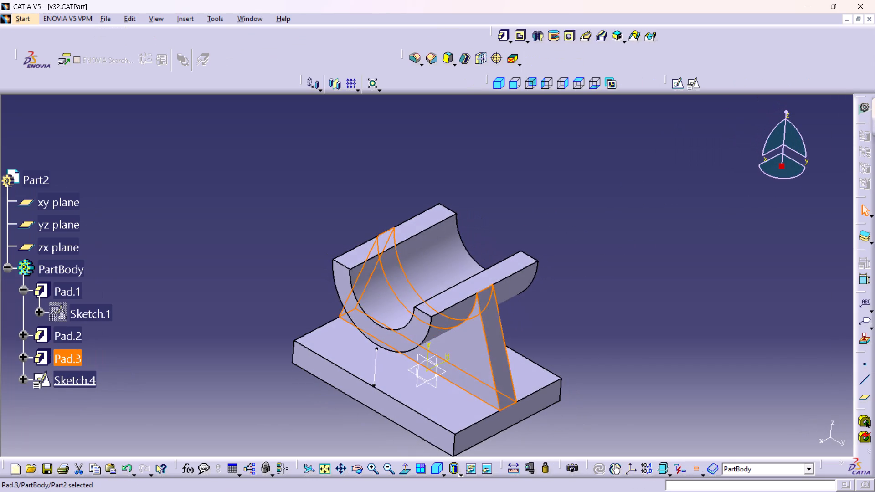
{"action": "double_click", "coordinate": [70, 330]}
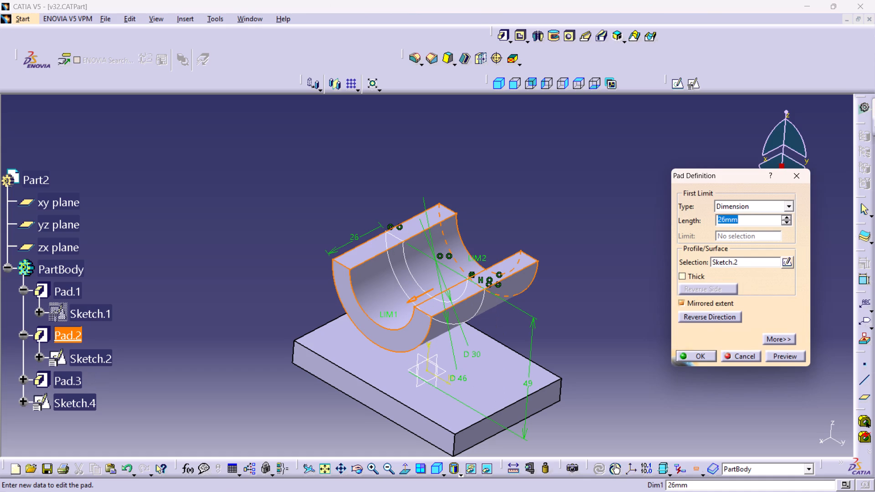
{"action": "type", "text": "24"}
{"action": "key", "text": "Return"}
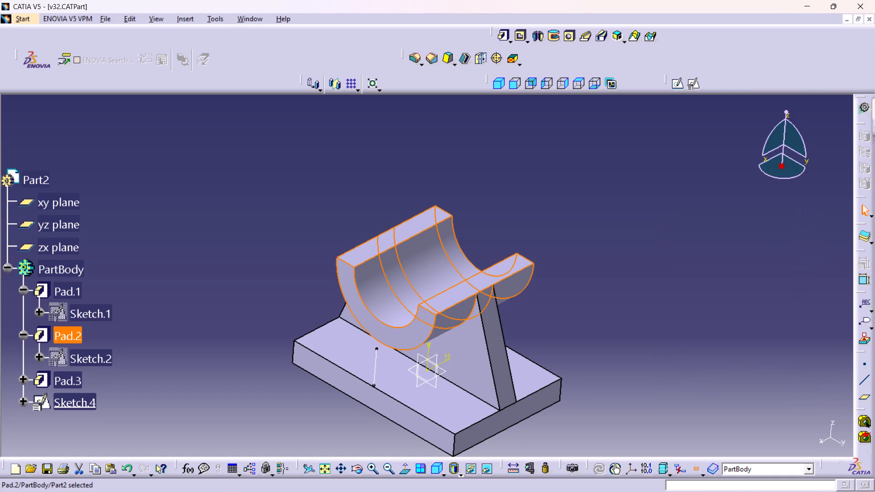
Reopen Sketch.4 and make the vertical line's upper end coincident with the half-ring's nearest end edge.
{"action": "double_click", "coordinate": [60, 405]}
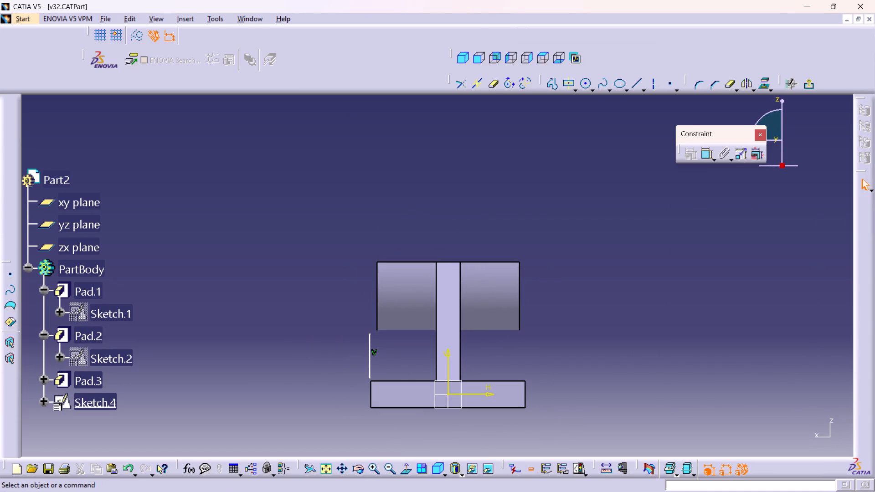
{"action": "double_click", "coordinate": [704, 155]}
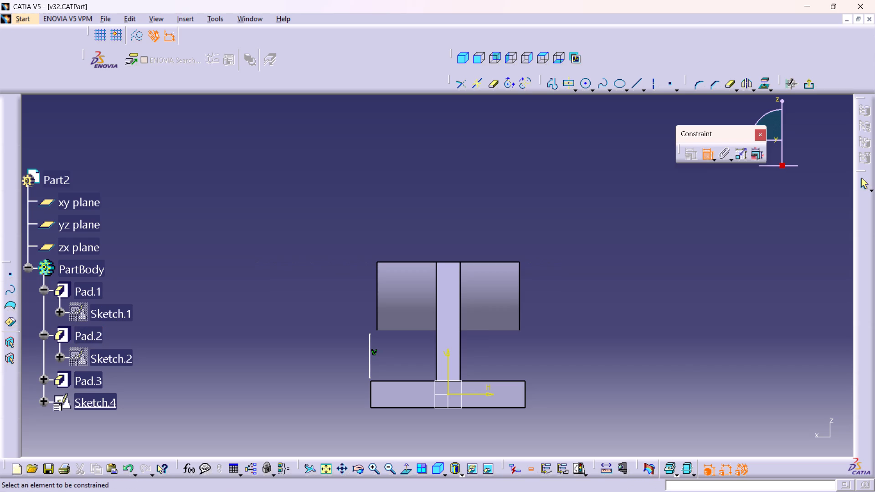
{"action": "left_click", "coordinate": [369, 332]}
{"action": "left_click", "coordinate": [376, 329]}
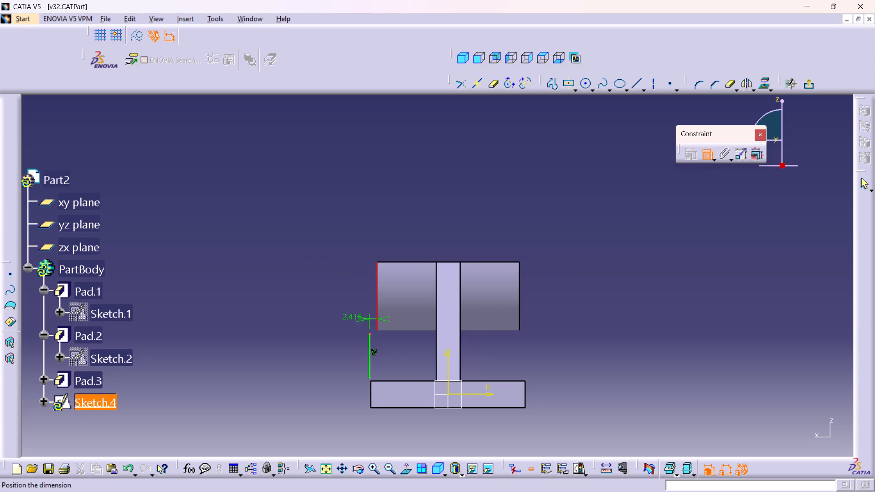
{"action": "right_click", "coordinate": [351, 318]}
{"action": "left_click", "coordinate": [391, 368]}
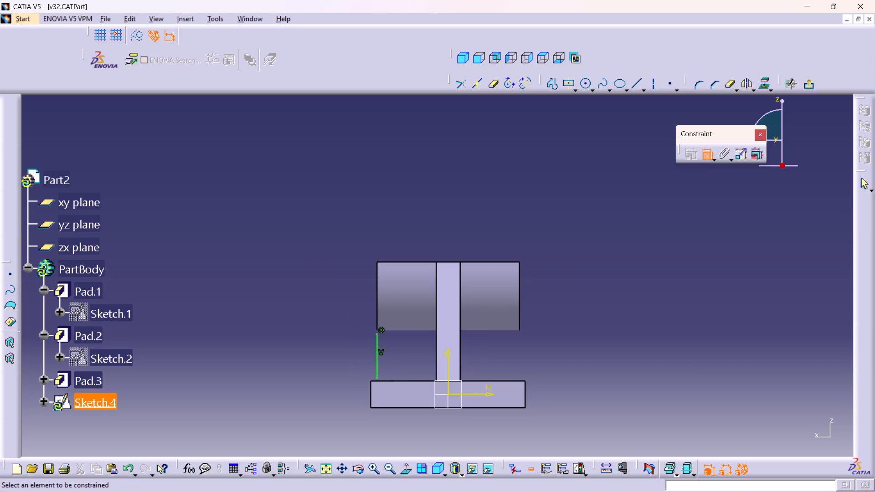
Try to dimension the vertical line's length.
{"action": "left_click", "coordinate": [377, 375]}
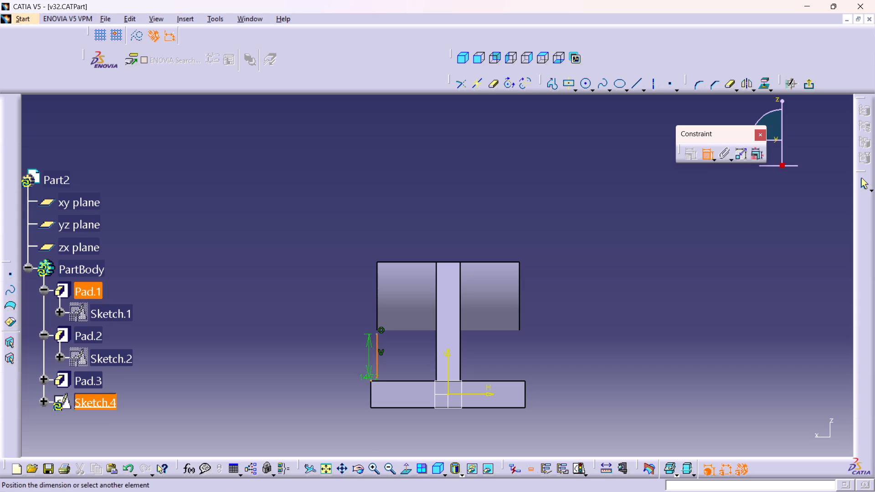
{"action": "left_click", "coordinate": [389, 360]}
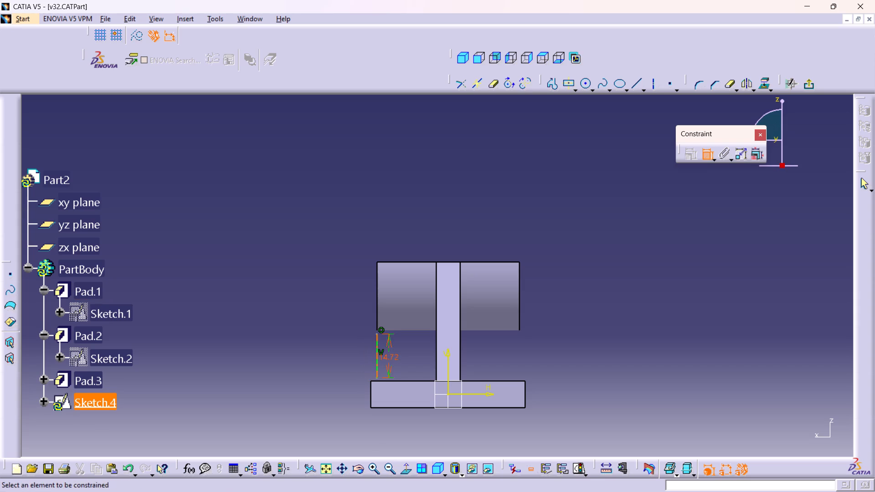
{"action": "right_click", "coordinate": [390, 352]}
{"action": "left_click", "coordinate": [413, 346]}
Make the line's lower endpoint coincident with the nearest top corner of the base.
{"action": "middle_click_drag", "start_coordinate": [410, 343], "coordinate": [376, 191]}
{"action": "right_click", "coordinate": [410, 343]}
{"action": "middle_click_drag", "start_coordinate": [403, 450], "coordinate": [477, 120]}
{"action": "middle_click_drag", "start_coordinate": [365, 282], "coordinate": [479, 142]}
{"action": "middle_click_drag", "start_coordinate": [402, 233], "coordinate": [515, 87]}
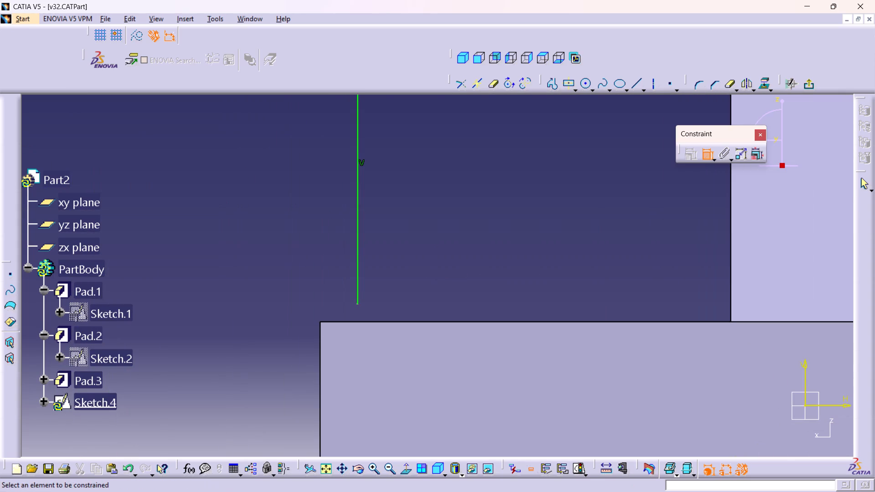
{"action": "scroll", "coordinate": [356, 302], "scroll_direction": "up", "scroll_amount": 1}
{"action": "left_click", "coordinate": [357, 304]}
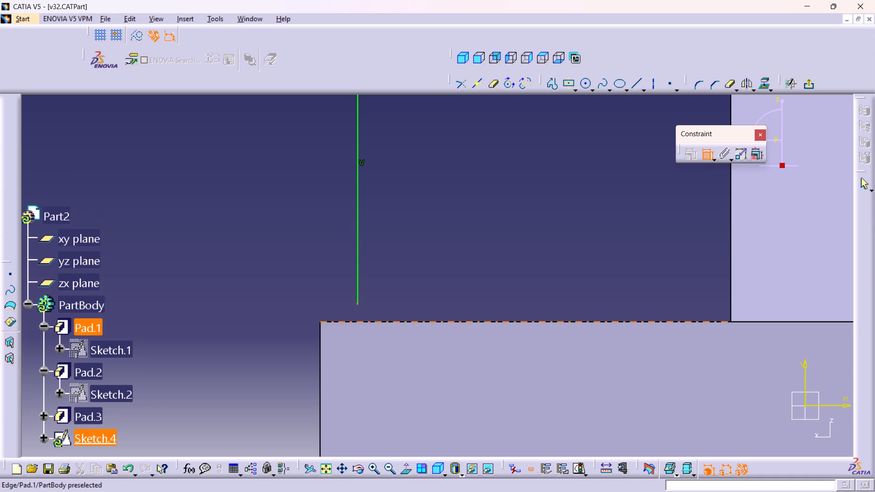
{"action": "left_click", "coordinate": [318, 320]}
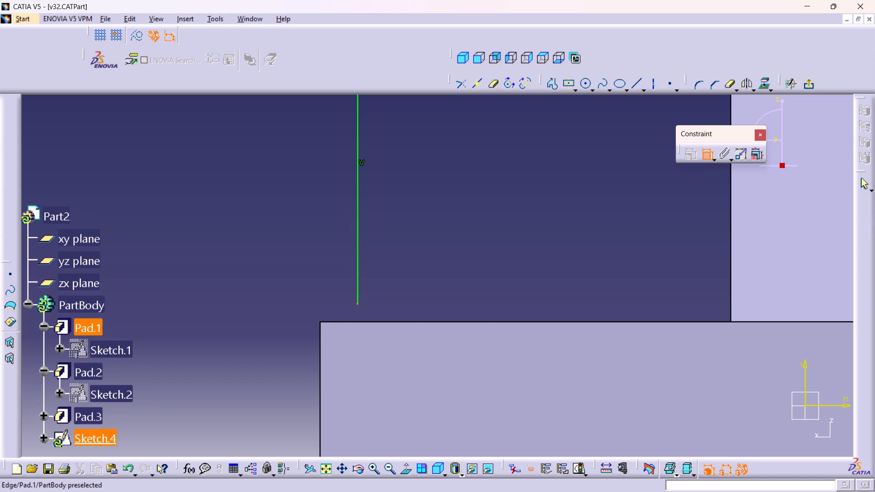
{"action": "left_click", "coordinate": [320, 322]}
{"action": "right_click", "coordinate": [263, 323]}
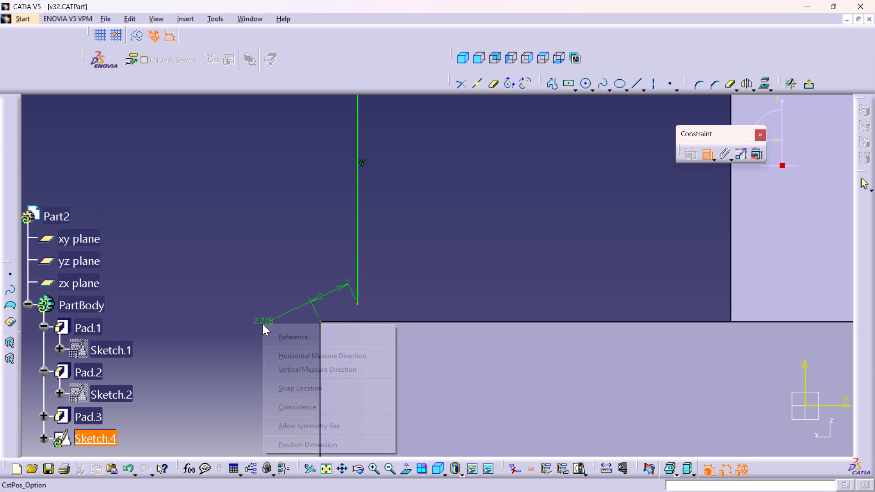
{"action": "left_click", "coordinate": [307, 408]}
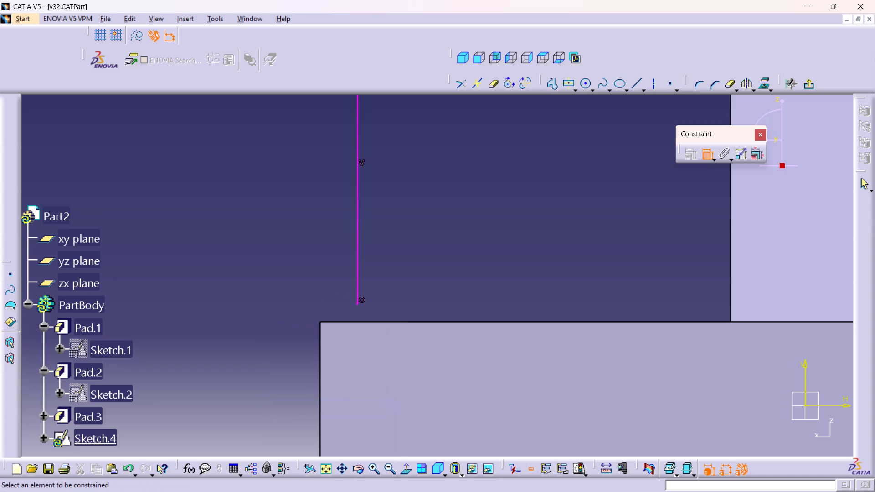
Delete the line's vertical constraint and the coincidence constraint at its upper end.
{"action": "middle_click_drag", "start_coordinate": [383, 241], "coordinate": [393, 302]}
{"action": "right_click", "coordinate": [383, 241]}
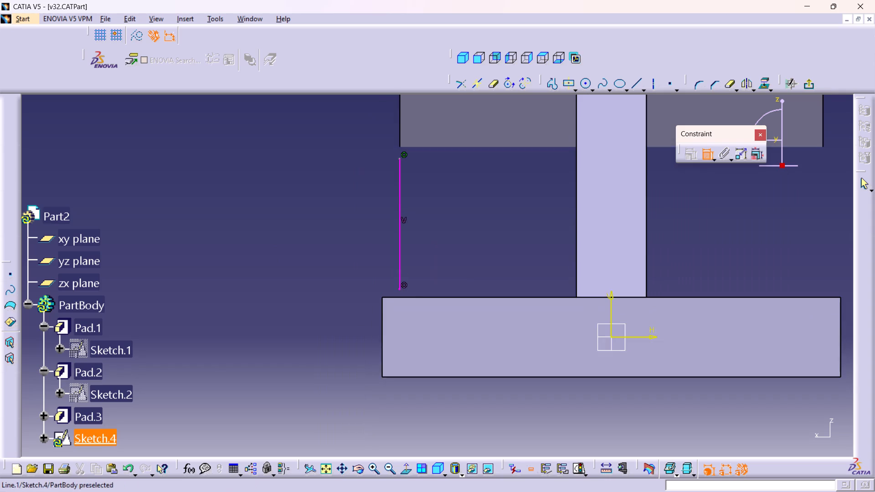
{"action": "middle_click_drag", "start_coordinate": [417, 198], "coordinate": [412, 227]}
{"action": "left_click", "coordinate": [708, 155]}
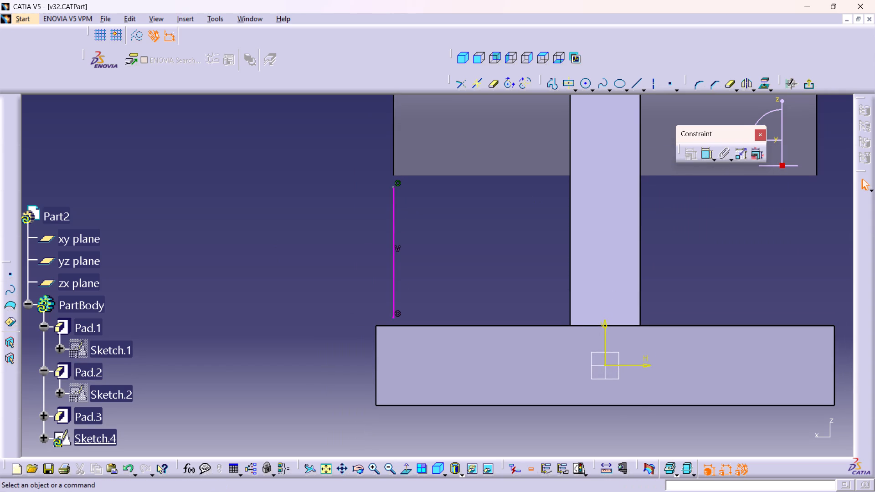
{"action": "left_click_drag", "start_coordinate": [457, 213], "coordinate": [330, 280]}
{"action": "key", "text": "Delete"}
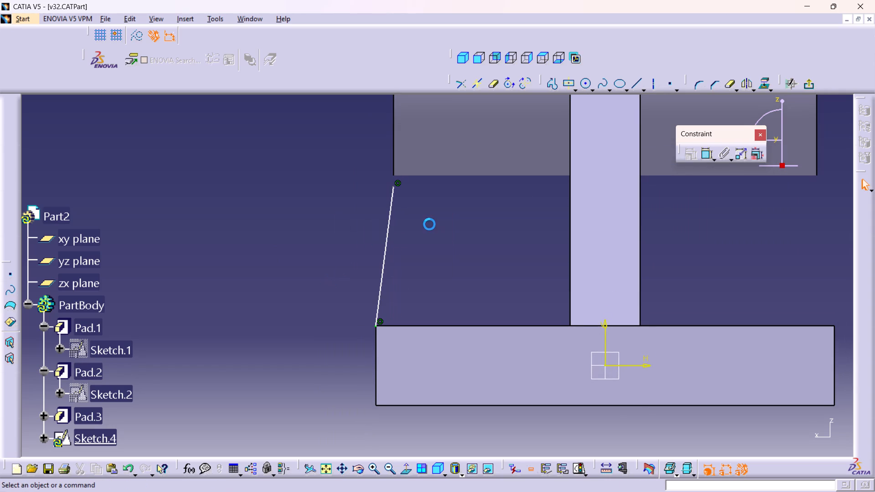
{"action": "right_click", "coordinate": [401, 183]}
{"action": "left_click", "coordinate": [446, 337]}
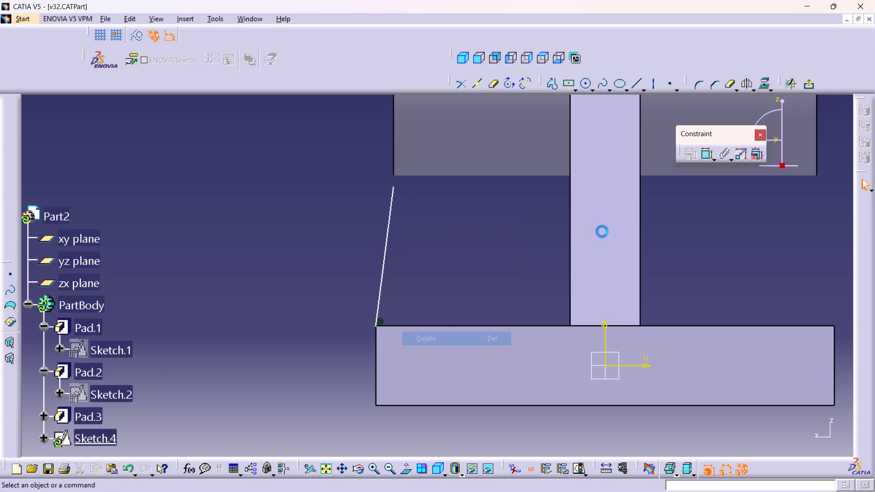
Dimension the line's upper endpoint from the half-ring's axis and set the distance to 24 mm.
{"action": "double_click", "coordinate": [702, 151]}
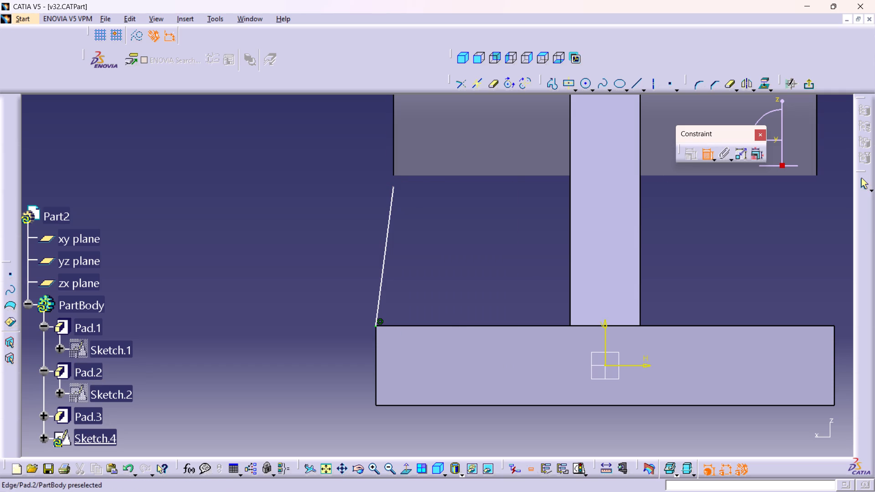
{"action": "left_click", "coordinate": [394, 186]}
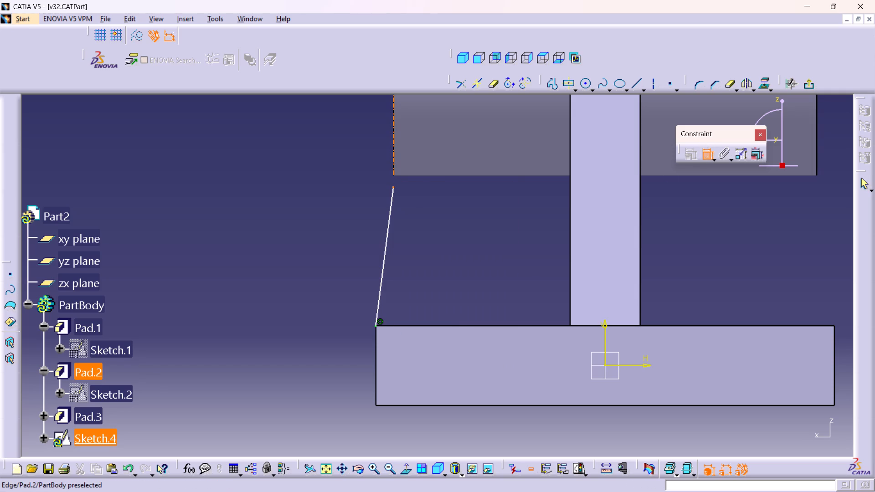
{"action": "middle_click_drag", "start_coordinate": [422, 192], "coordinate": [425, 258]}
{"action": "middle_click_drag", "start_coordinate": [381, 186], "coordinate": [377, 213]}
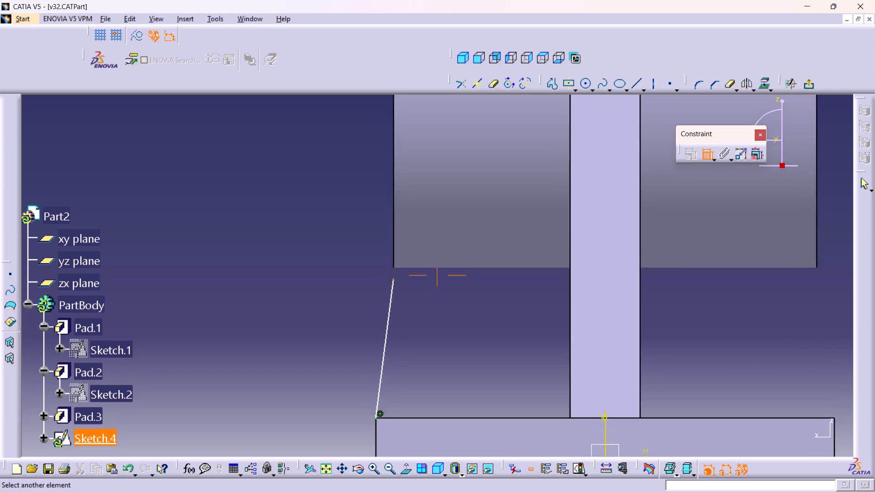
{"action": "middle_click_drag", "start_coordinate": [377, 213], "coordinate": [390, 254]}
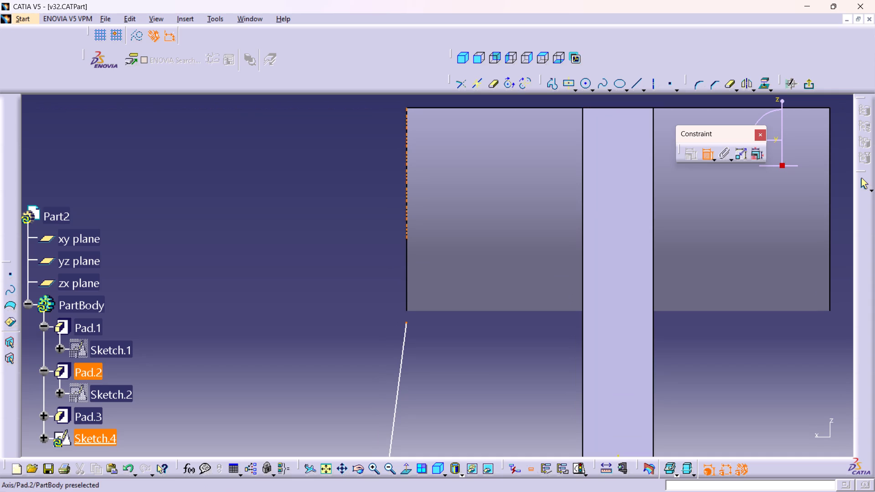
{"action": "left_click", "coordinate": [418, 110]}
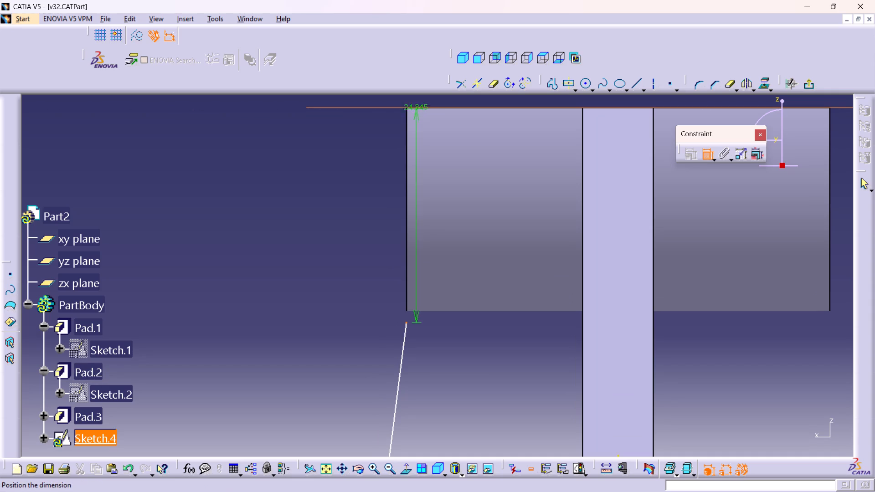
{"action": "left_click", "coordinate": [345, 176]}
{"action": "double_click", "coordinate": [348, 173]}
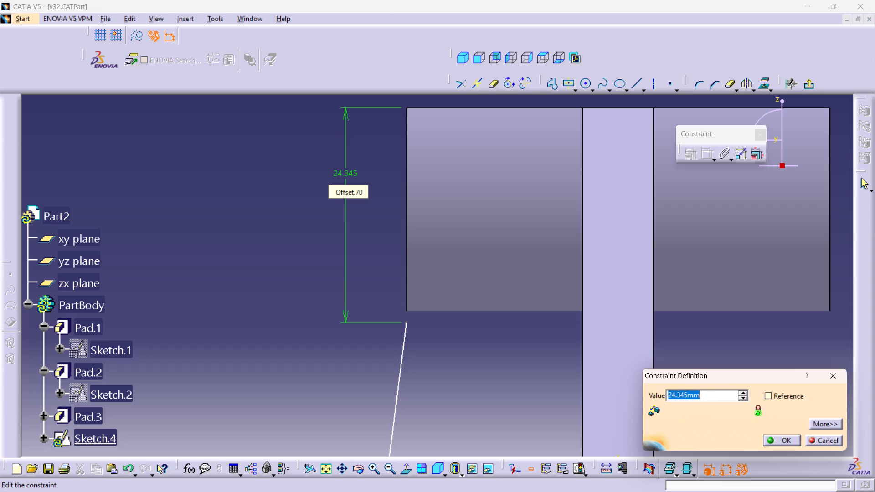
{"action": "type", "text": "24"}
{"action": "key", "text": "Return"}
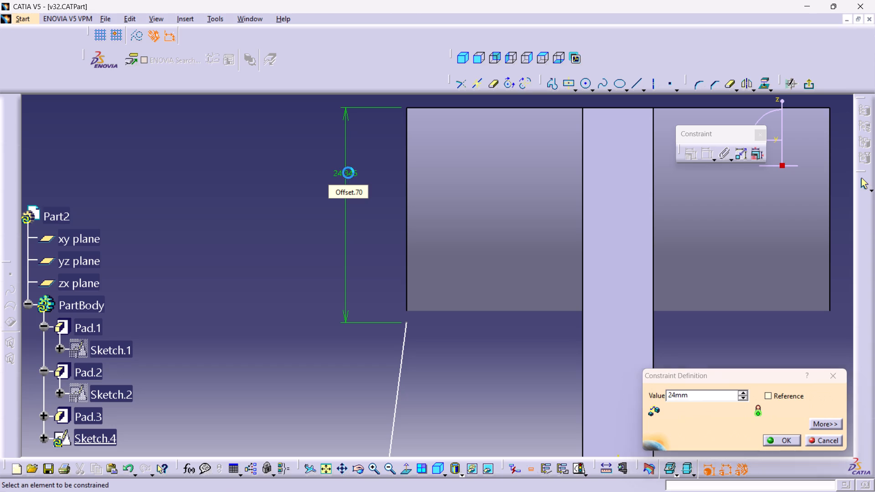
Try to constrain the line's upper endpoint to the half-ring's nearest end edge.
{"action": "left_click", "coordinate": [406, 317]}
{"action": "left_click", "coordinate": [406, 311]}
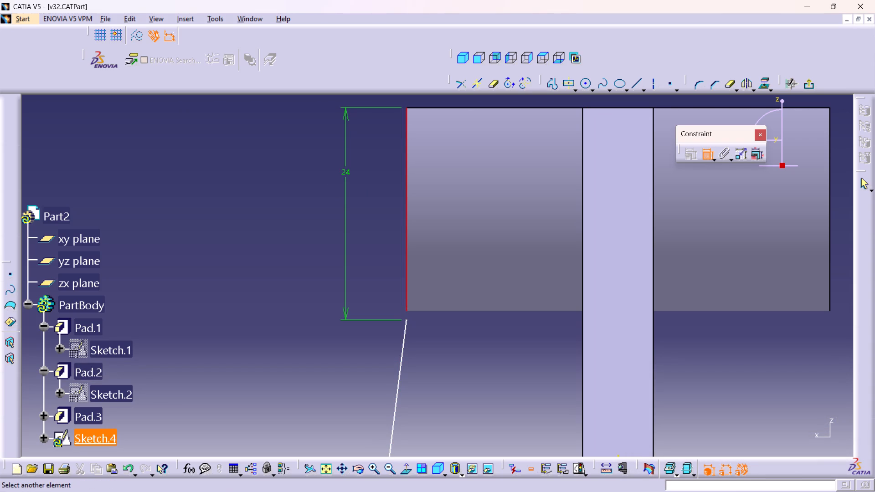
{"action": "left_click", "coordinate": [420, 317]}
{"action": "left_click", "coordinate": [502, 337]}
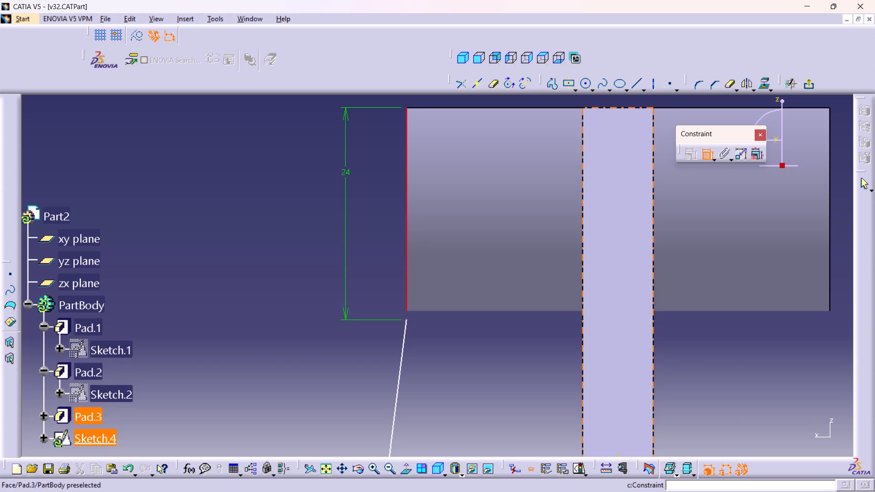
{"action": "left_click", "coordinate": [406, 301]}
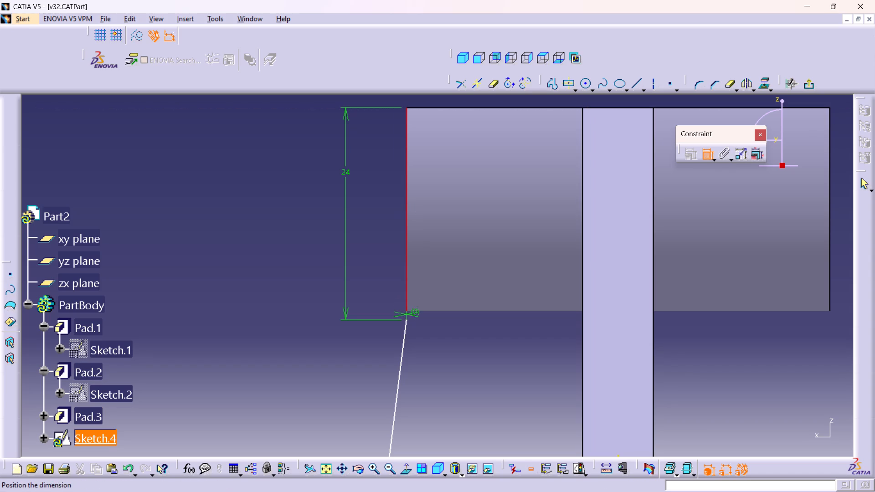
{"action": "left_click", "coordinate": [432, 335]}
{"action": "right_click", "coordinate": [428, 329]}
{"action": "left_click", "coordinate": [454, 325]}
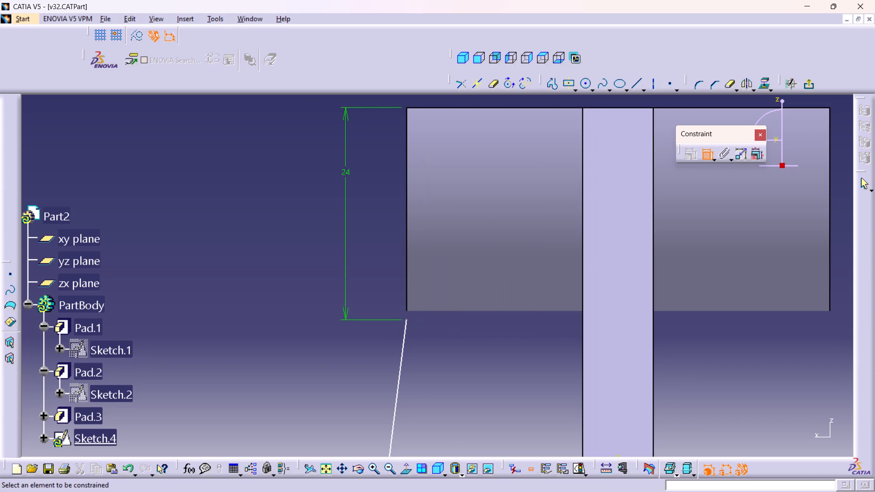
Make the line's upper endpoint coincident with the half-ring's nearest end edge and exit the sketch.
{"action": "left_click", "coordinate": [407, 319]}
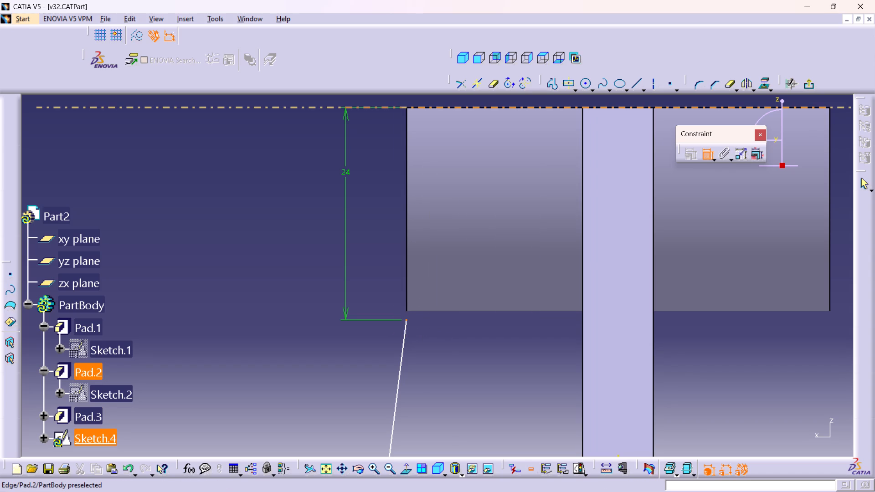
{"action": "left_click", "coordinate": [404, 307]}
{"action": "right_click", "coordinate": [373, 313]}
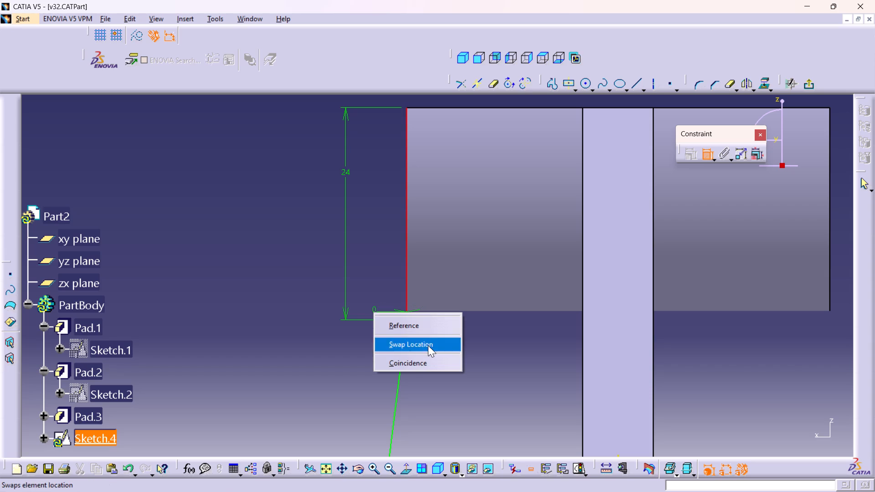
{"action": "left_click", "coordinate": [410, 368]}
{"action": "middle_click_drag", "start_coordinate": [456, 334], "coordinate": [471, 405]}
{"action": "right_click", "coordinate": [456, 334]}
{"action": "left_click", "coordinate": [810, 82]}
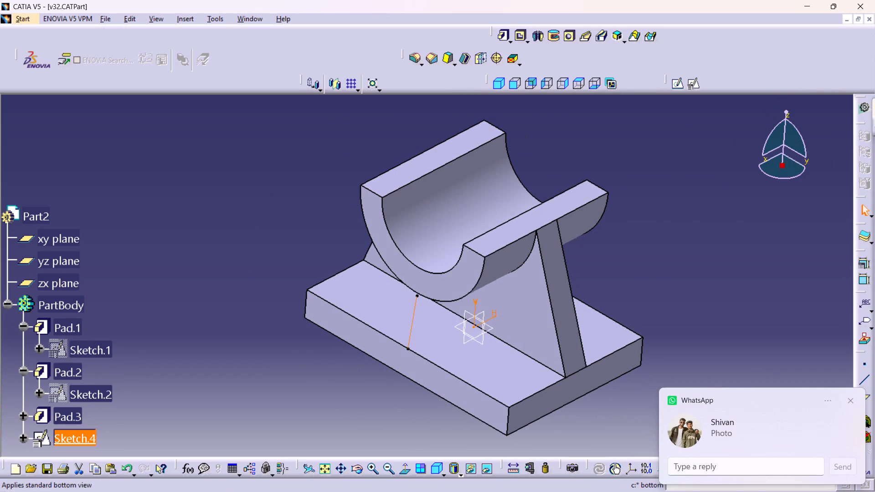
Create a 9 mm thick stiffener from the sketched line, using From Side mode with neutral fiber.
{"action": "left_click", "coordinate": [624, 37]}
{"action": "left_click", "coordinate": [637, 53]}
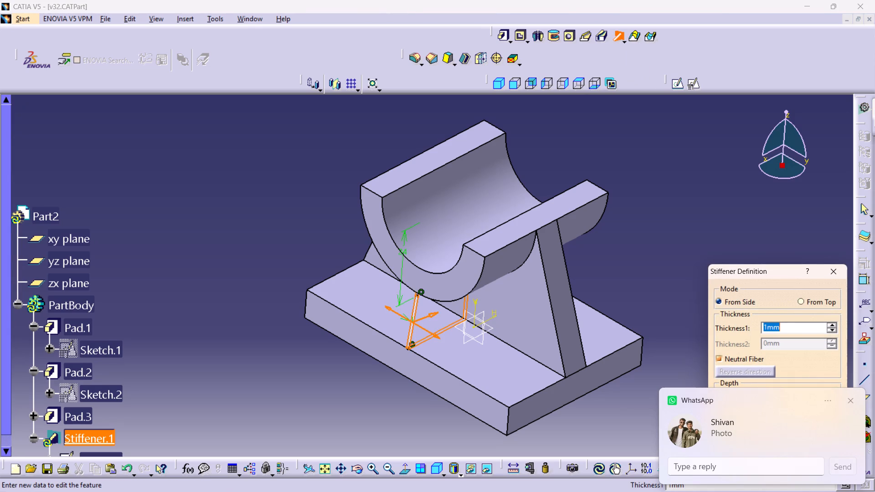
{"action": "left_click", "coordinate": [850, 403]}
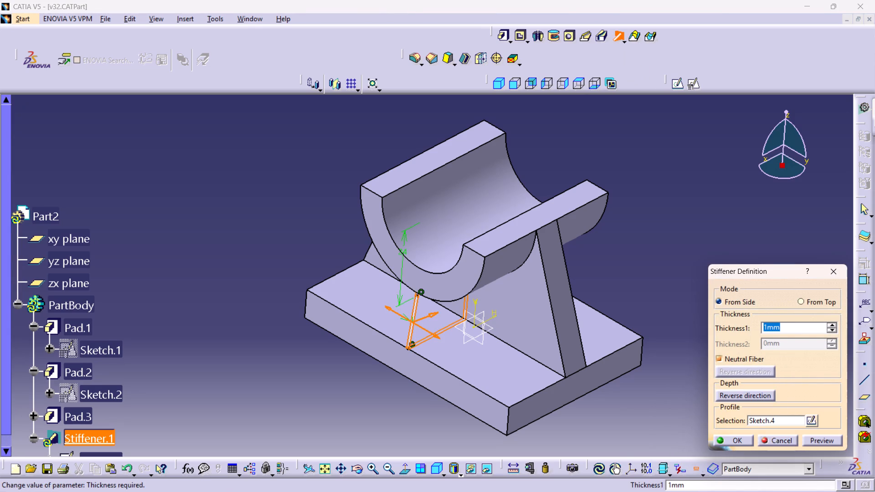
{"action": "key", "text": "9"}
{"action": "key", "text": "Return"}
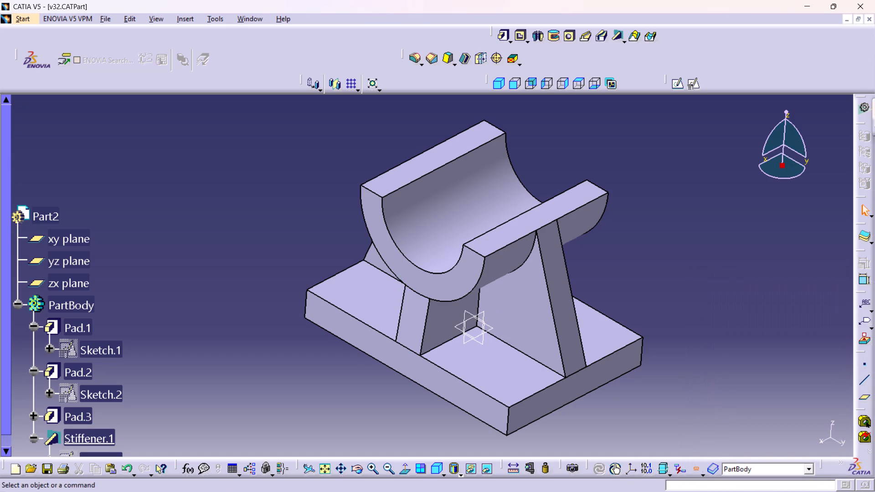
Return the model to the standard isometric view and save the part.
{"action": "middle_click_drag", "start_coordinate": [606, 299], "coordinate": [607, 305]}
{"action": "right_click", "coordinate": [606, 299]}
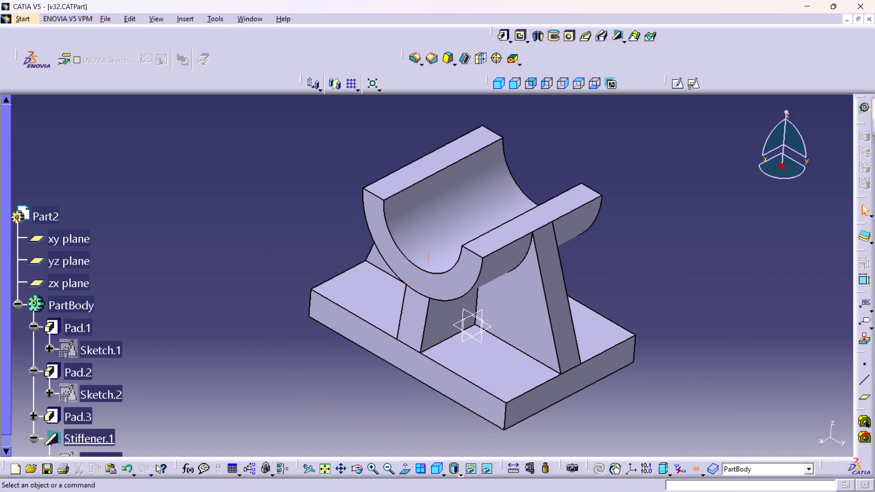
{"action": "middle_click_drag", "start_coordinate": [607, 305], "coordinate": [611, 315]}
{"action": "left_click", "coordinate": [502, 87]}
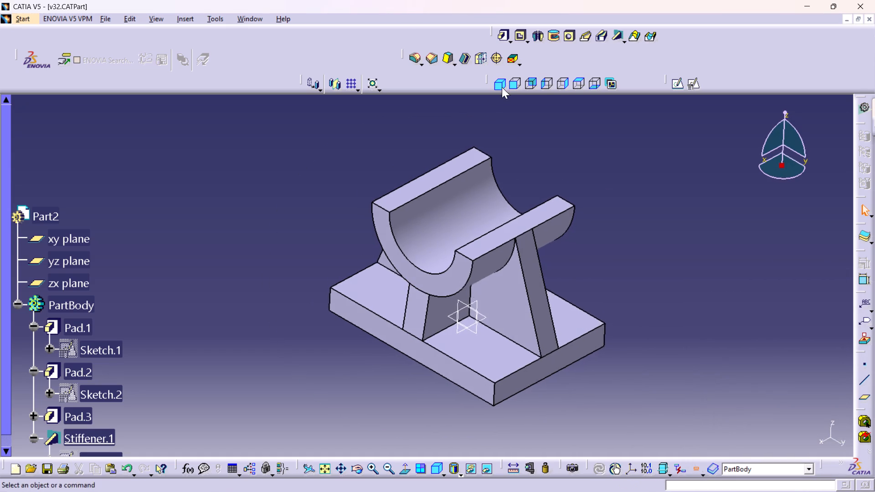
{"action": "middle_click_drag", "start_coordinate": [630, 256], "coordinate": [634, 272]}
{"action": "right_click", "coordinate": [630, 256]}
{"action": "middle_click_drag", "start_coordinate": [628, 228], "coordinate": [605, 241]}
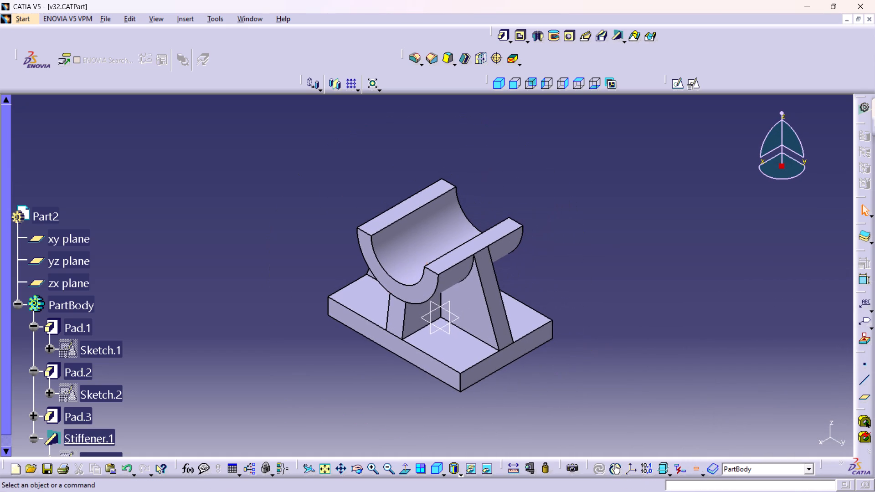
{"action": "key", "text": "ctrl+s"}
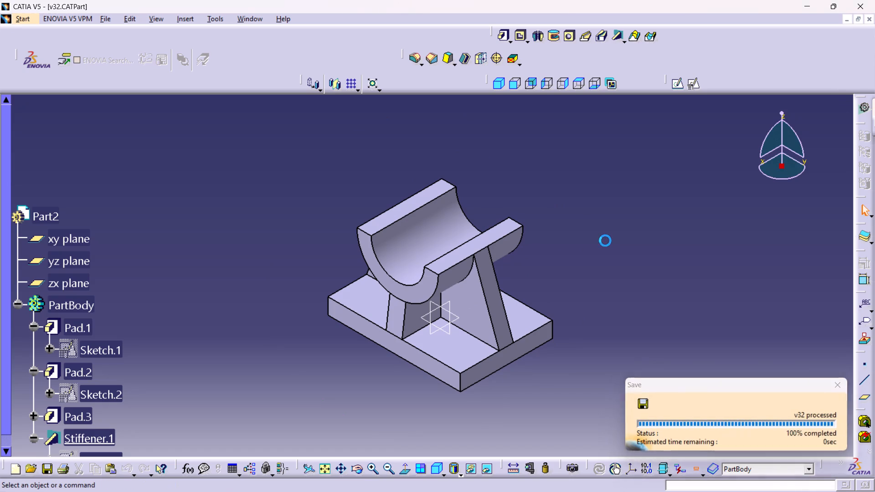
Mirror the stiffener about the yz plane, accepting the non-movable sub-elements.
{"action": "middle_click_drag", "start_coordinate": [597, 264], "coordinate": [597, 247]}
{"action": "right_click", "coordinate": [597, 259]}
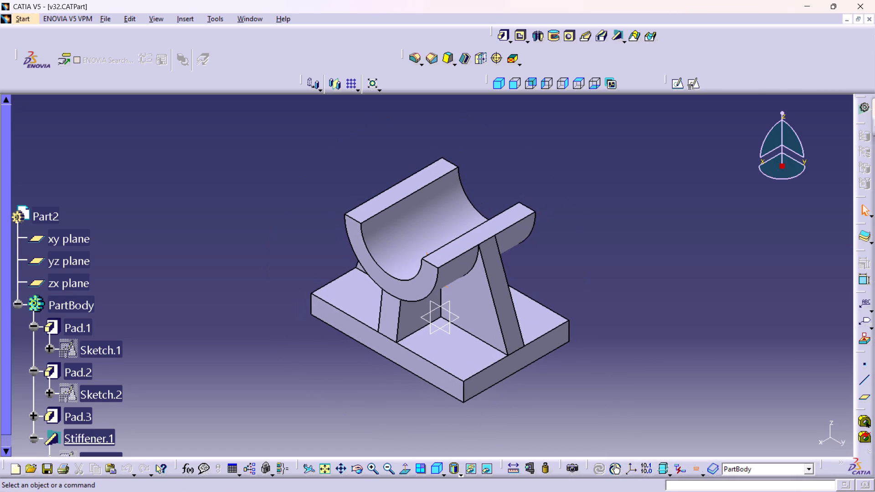
{"action": "middle_click_drag", "start_coordinate": [597, 247], "coordinate": [597, 248]}
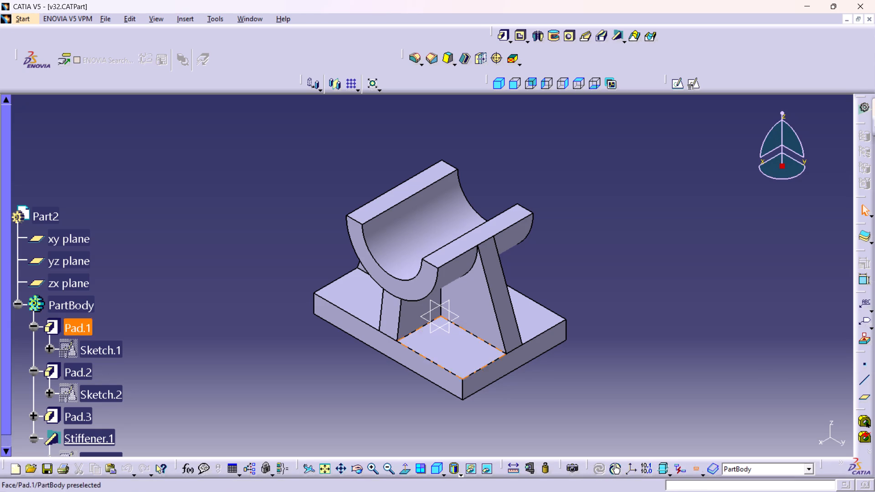
{"action": "left_click", "coordinate": [95, 437]}
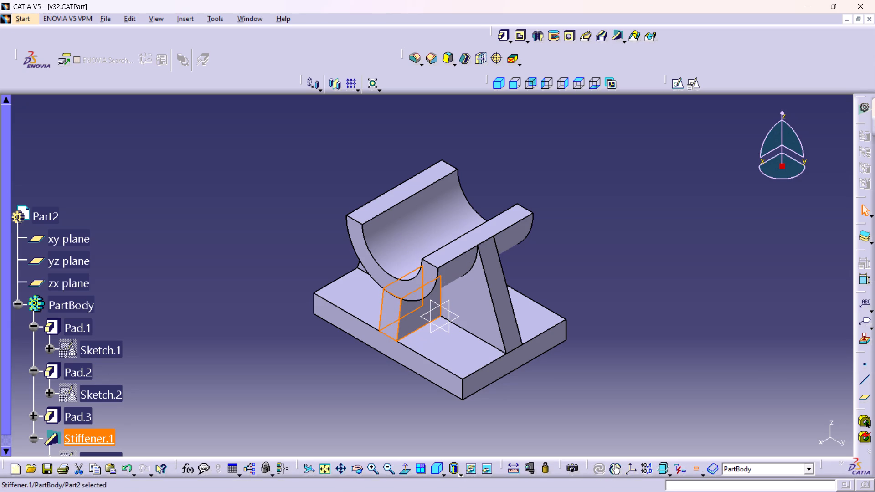
{"action": "left_click", "coordinate": [337, 79]}
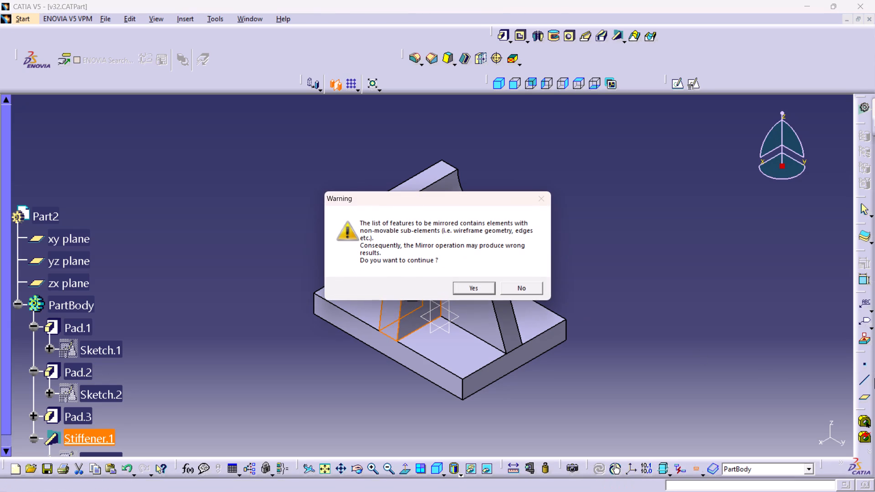
{"action": "left_click", "coordinate": [463, 288]}
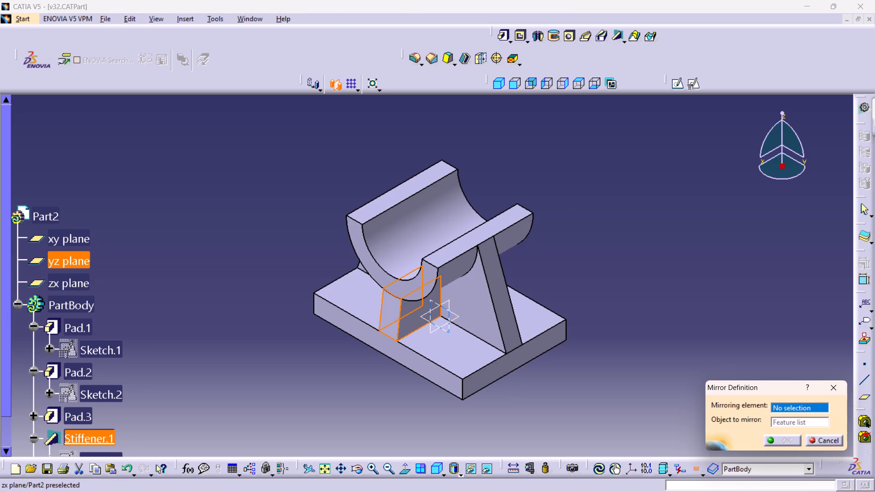
{"action": "left_click", "coordinate": [448, 329]}
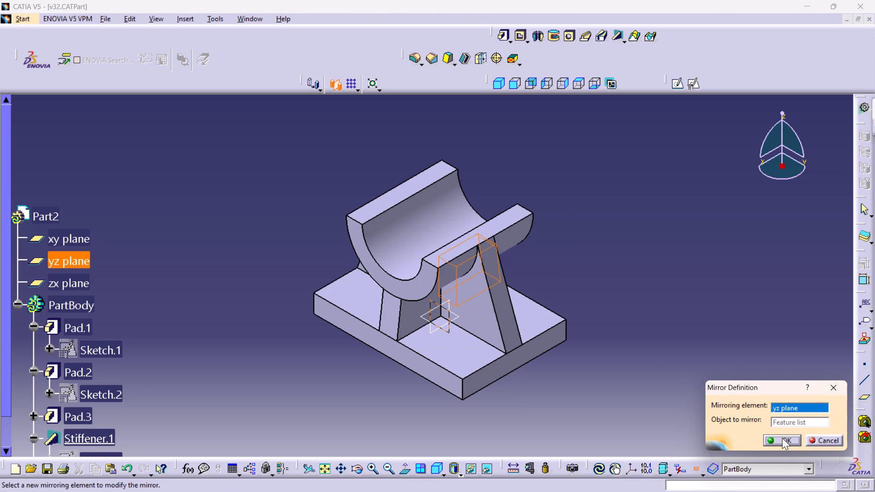
{"action": "left_click", "coordinate": [782, 438]}
{"action": "left_click", "coordinate": [605, 319]}
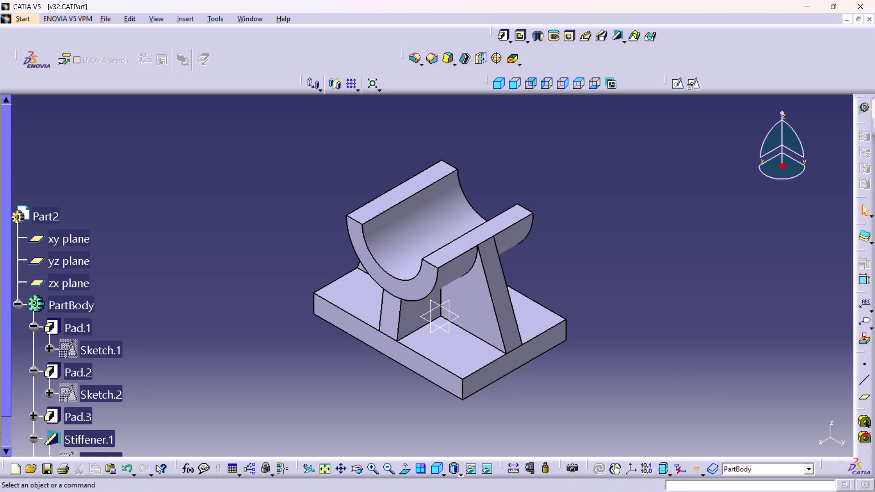
Restore the standard isometric view and save the part with the mirrored stiffener.
{"action": "middle_click_drag", "start_coordinate": [597, 284], "coordinate": [582, 272]}
{"action": "right_click_drag", "start_coordinate": [597, 284], "coordinate": [582, 272]}
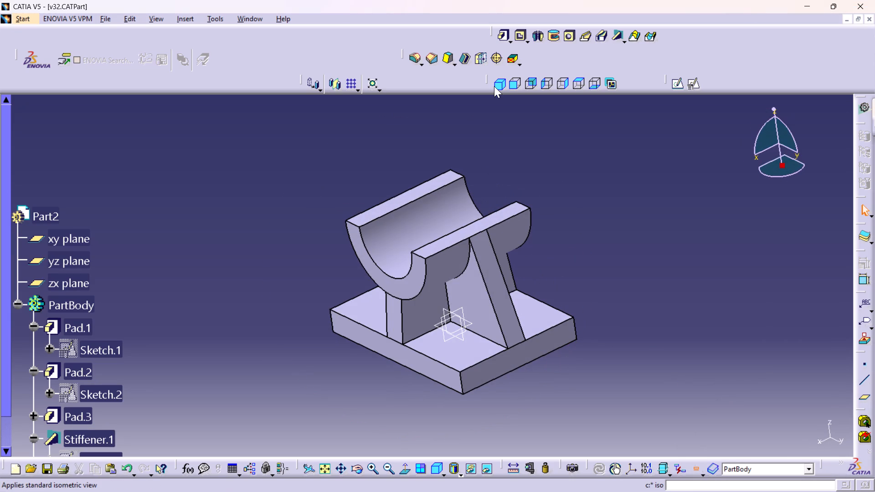
{"action": "left_click", "coordinate": [494, 86]}
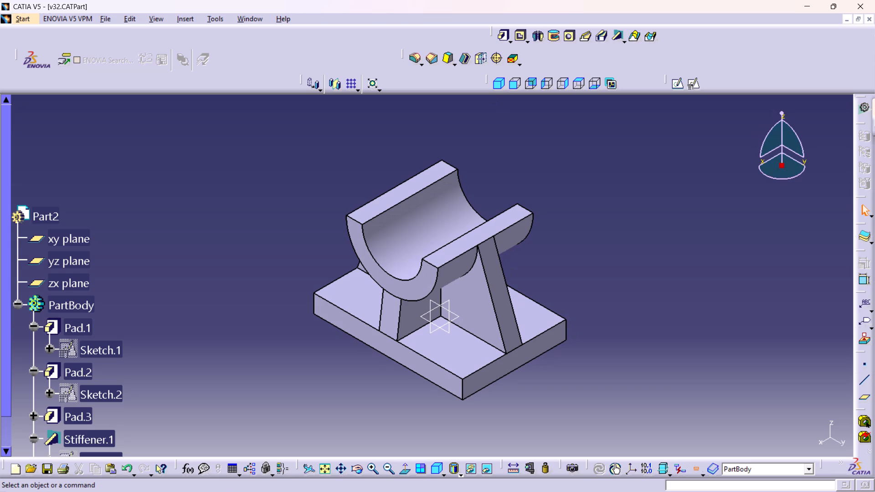
{"action": "key", "text": "ctrl+s"}
Print the whole document, fitted in page, with Microsoft Print to PDF and save the output as v32 in the CATIA folder.
{"action": "key", "text": "ctrl+p"}
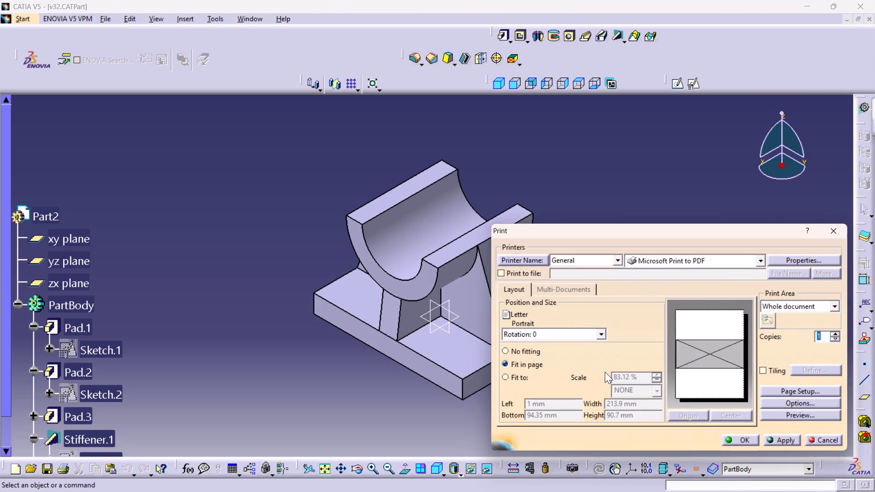
{"action": "left_click", "coordinate": [743, 438]}
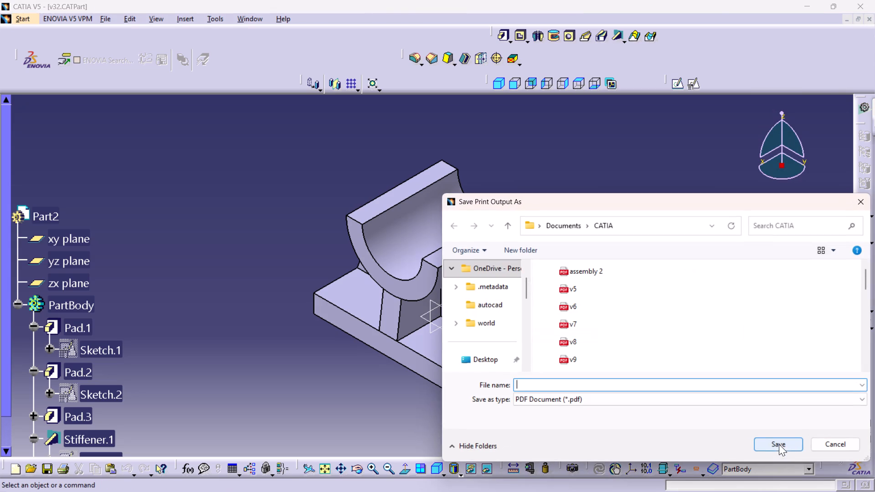
{"action": "type", "text": "v3"}
{"action": "key", "text": "2"}
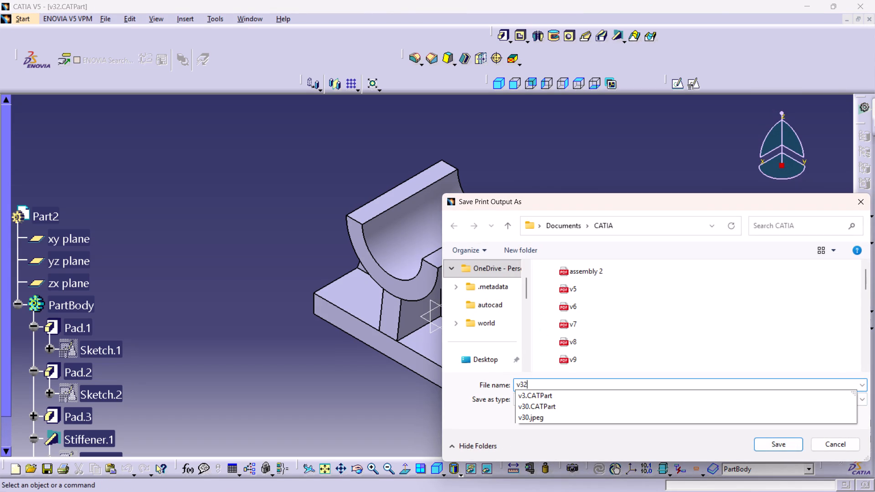
{"action": "left_click", "coordinate": [782, 444]}
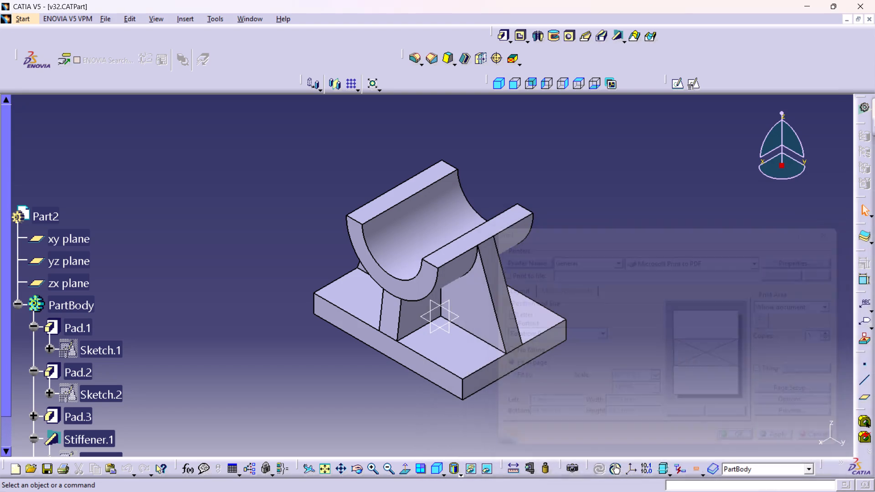